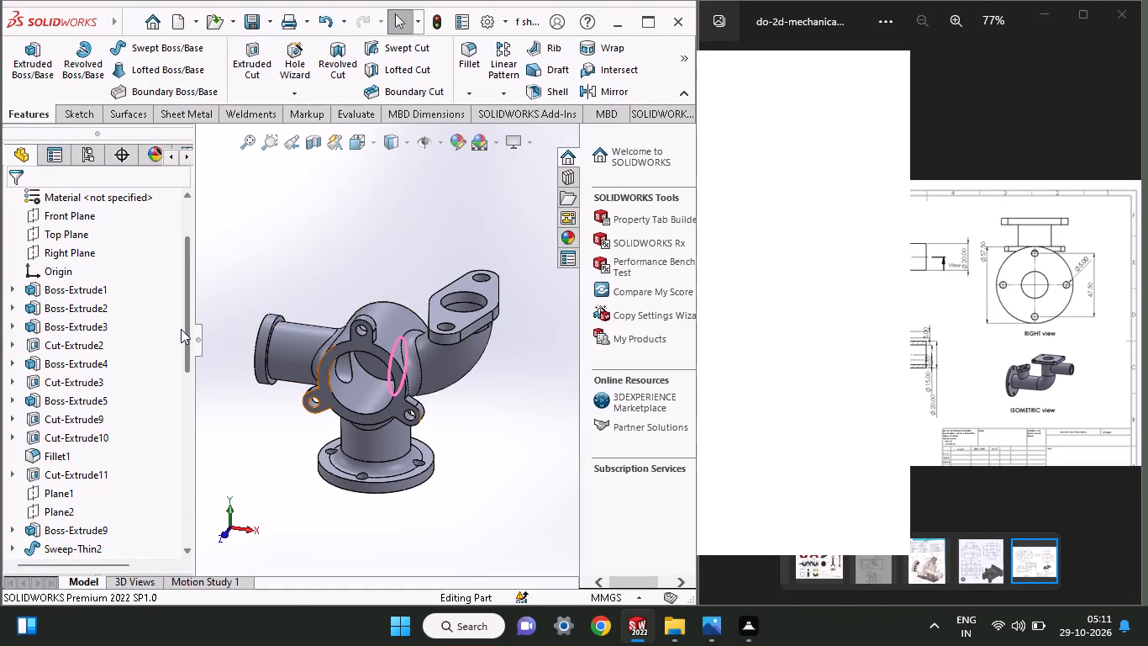
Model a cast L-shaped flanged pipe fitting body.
Create a new part document.
click(179, 20)
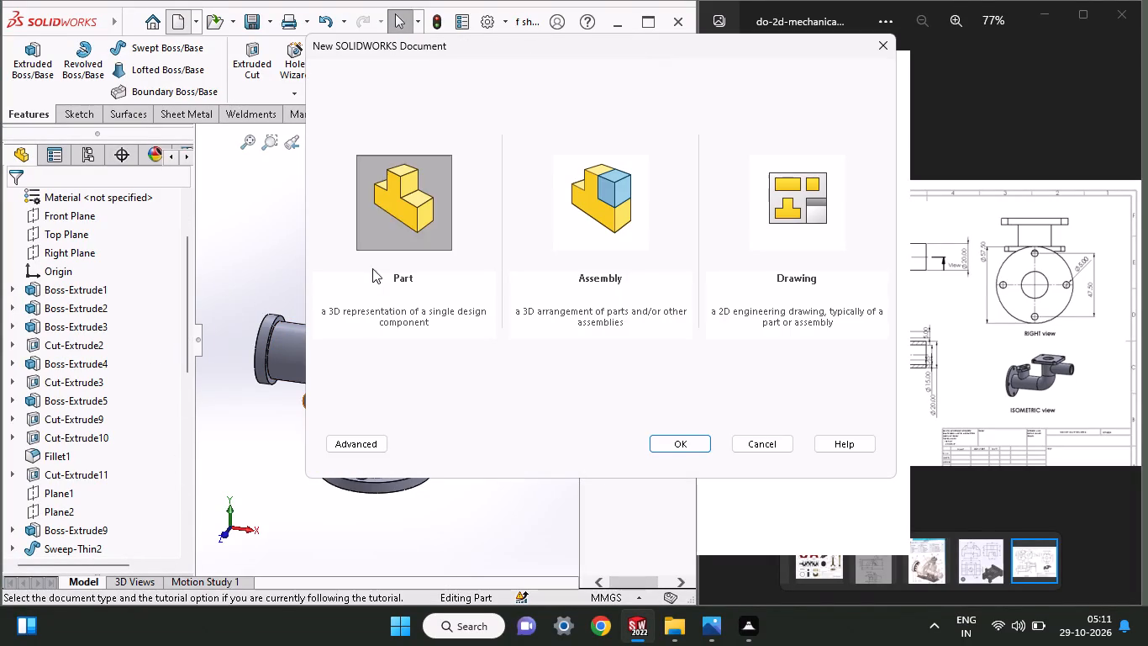
click(383, 203)
click(691, 448)
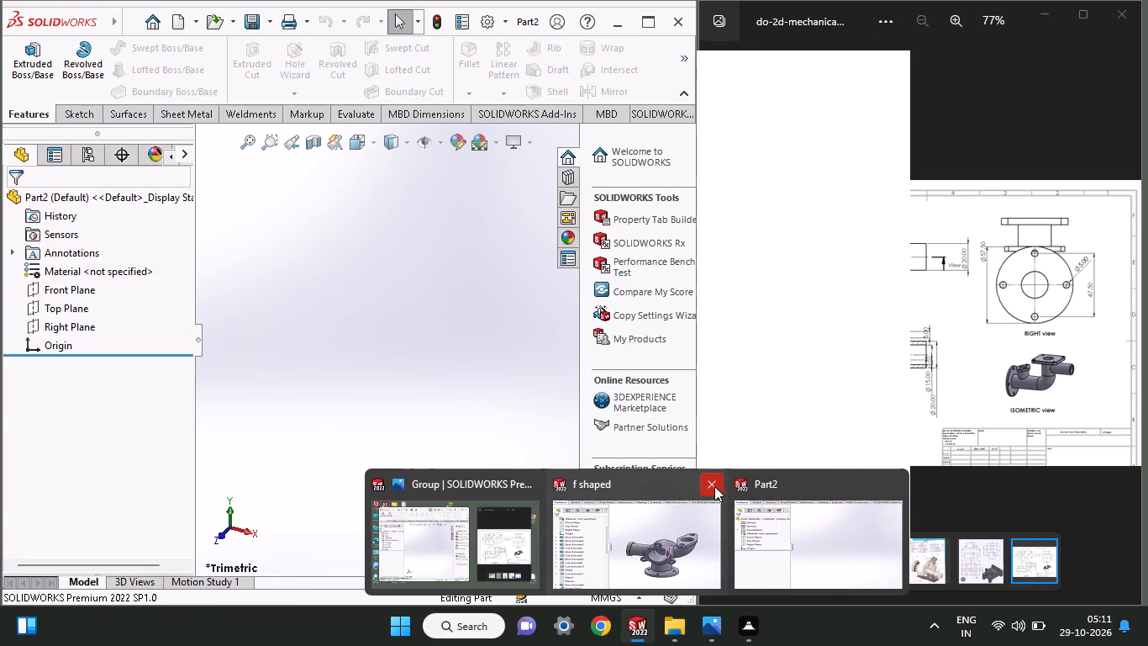
Close the previous "f shaped" part document and return to the empty new part.
click(714, 486)
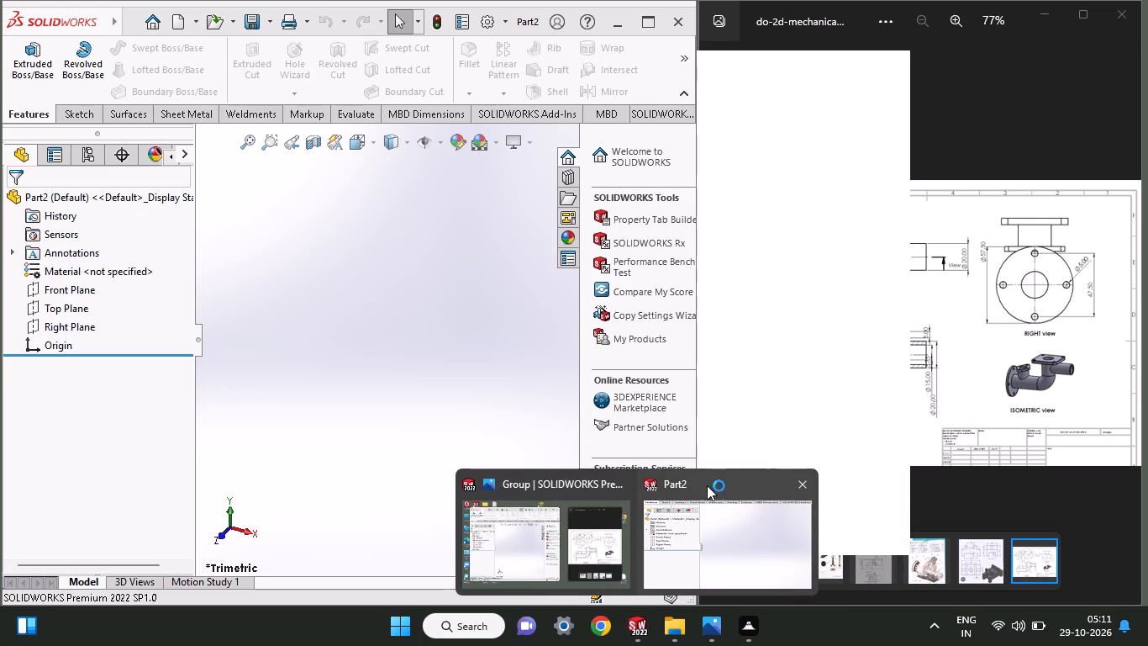
click(453, 347)
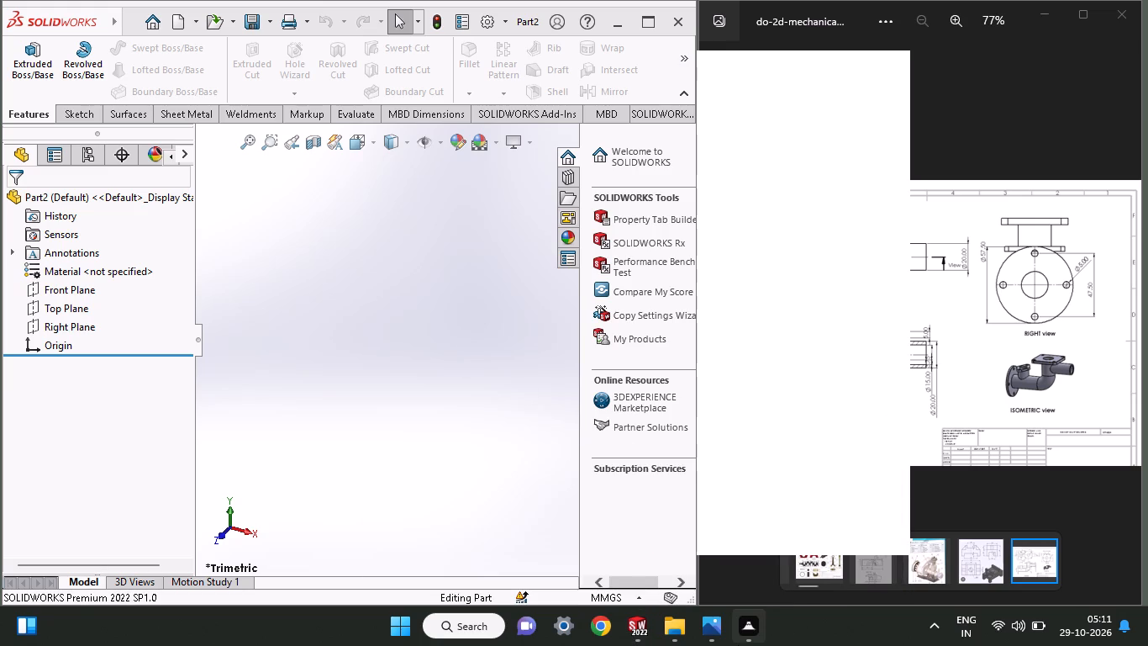
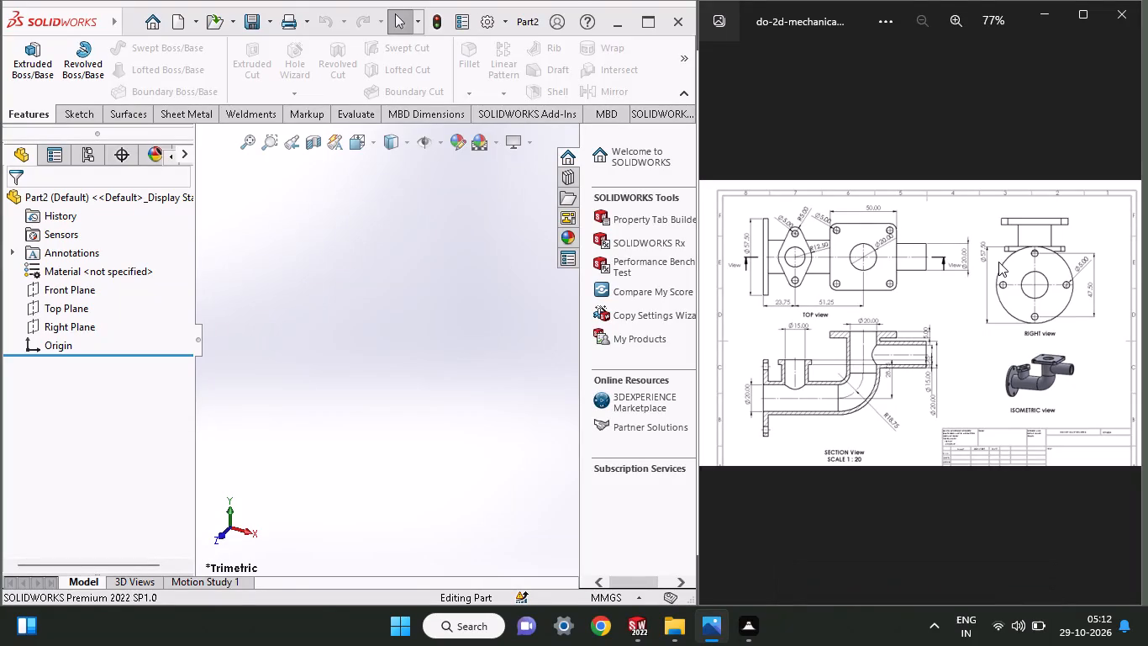
Start a sketch on the Right Plane and draw a circle about 41 mm in diameter centred on the origin.
click(45, 324)
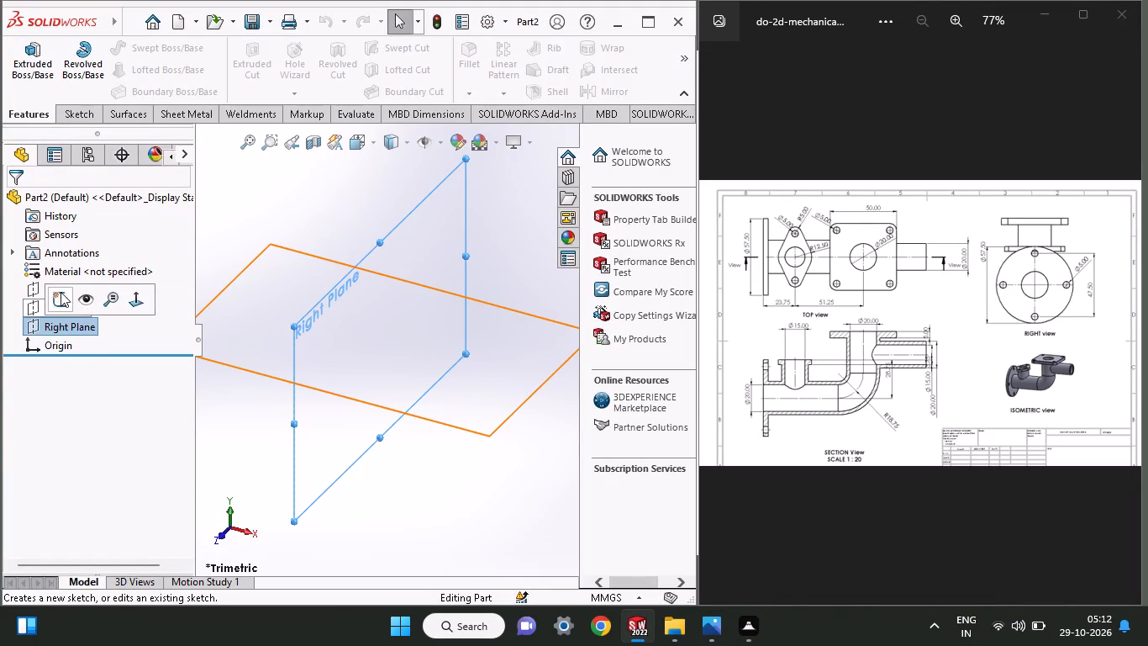
click(61, 292)
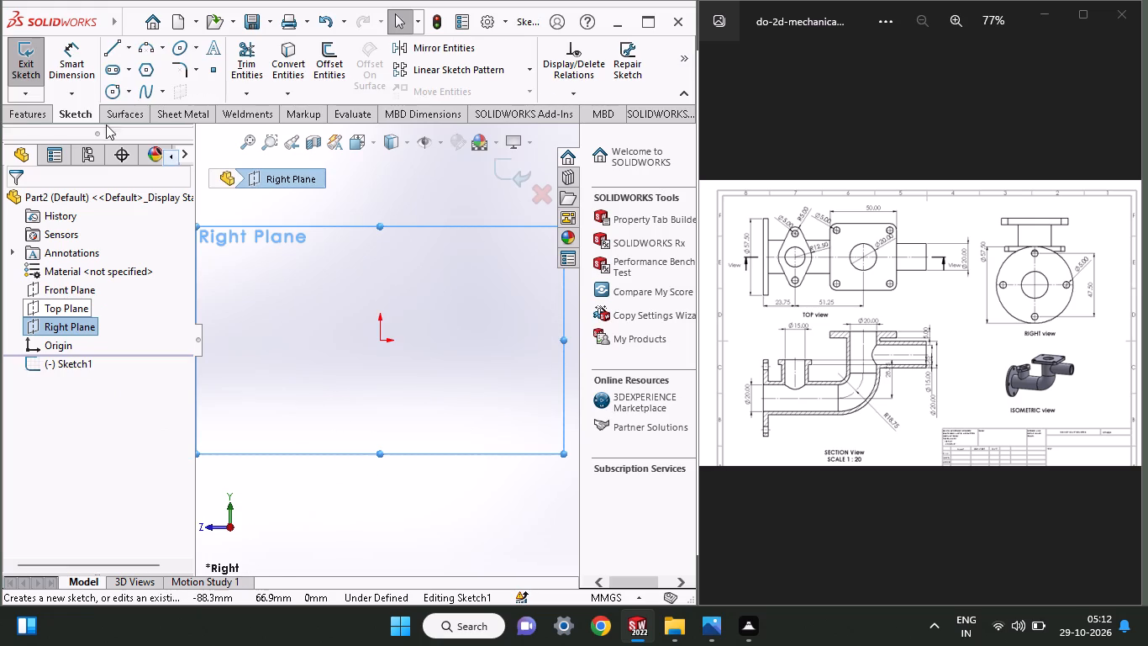
click(109, 94)
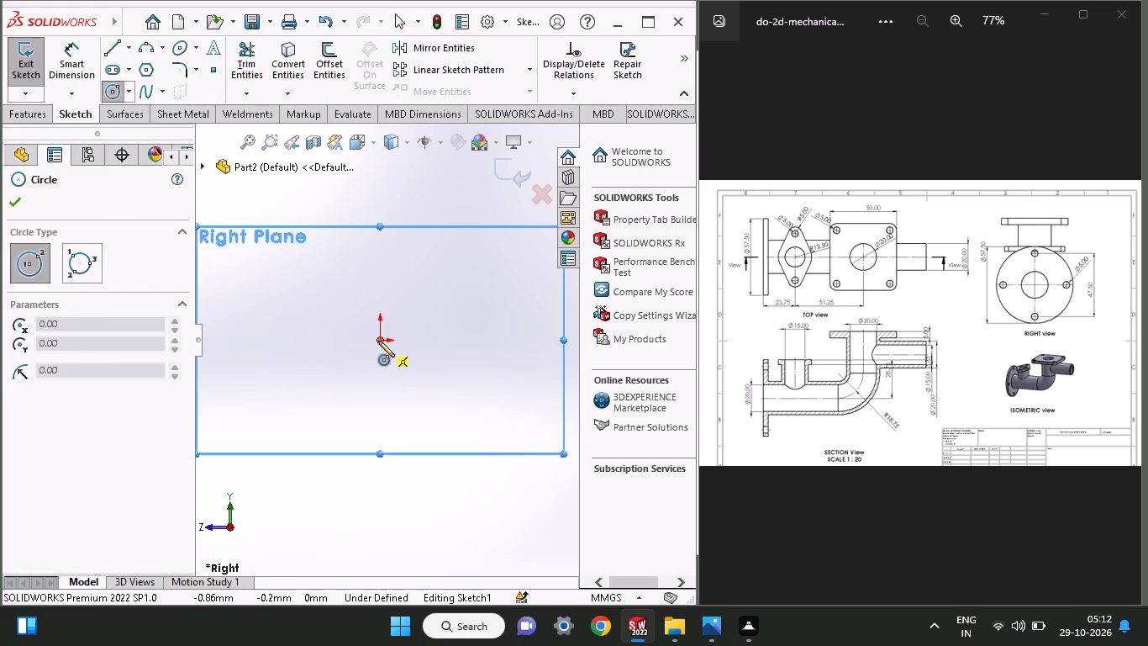
click(378, 341)
click(384, 383)
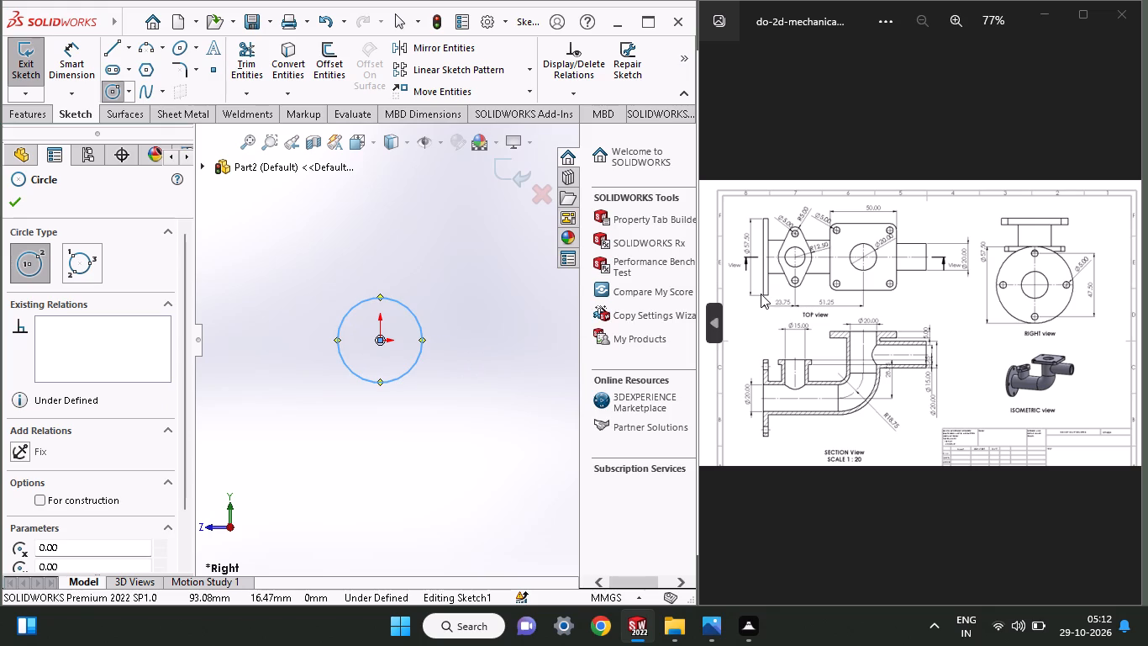
Dimension the circle's diameter to 57.50 mm, following the flange size in the reference drawing.
ctrl+scroll(761, 294, up, 3)
ctrl+scroll(761, 294, down, 6)
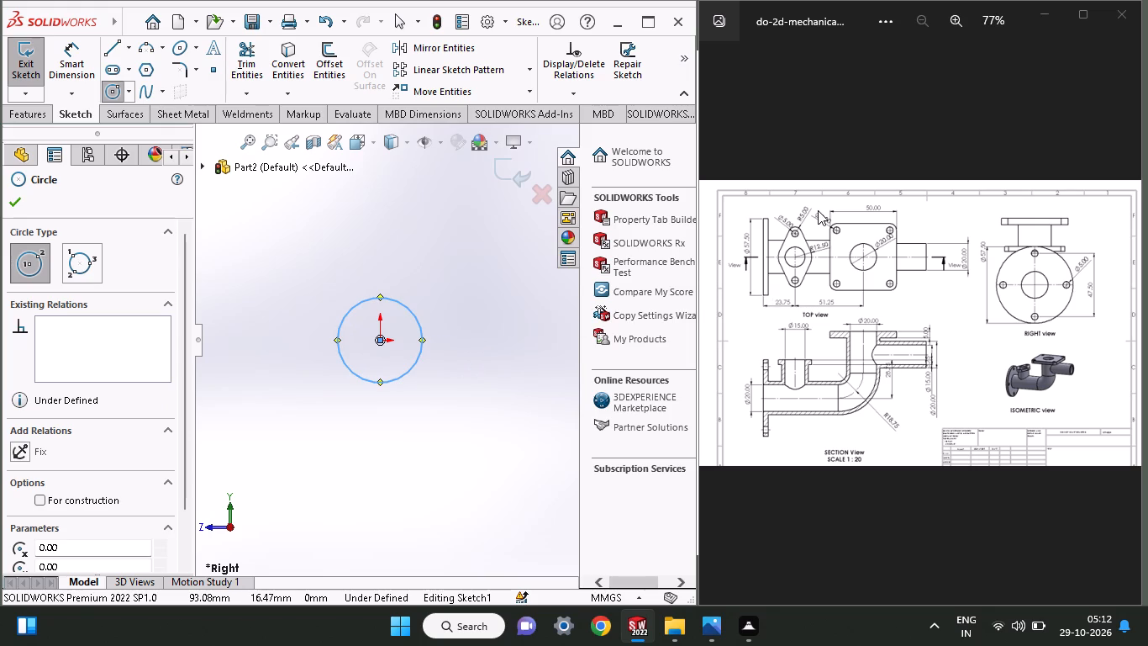
ctrl+scroll(817, 211, down, 2)
ctrl+scroll(817, 211, up, 2)
scroll(781, 288, up, 4)
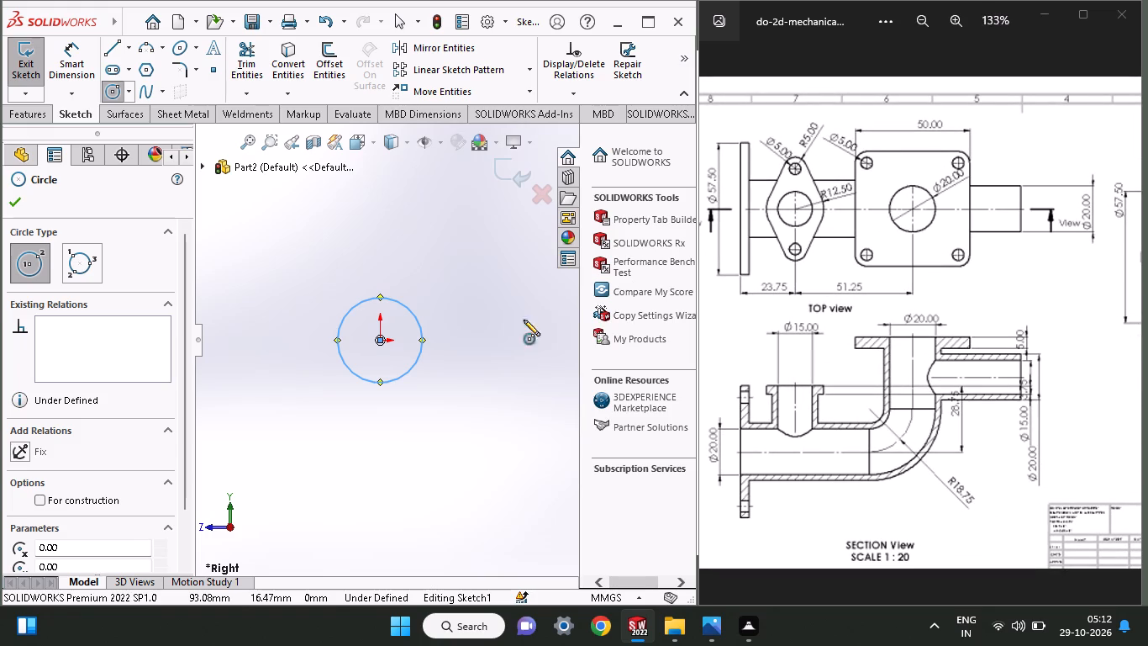
click(84, 78)
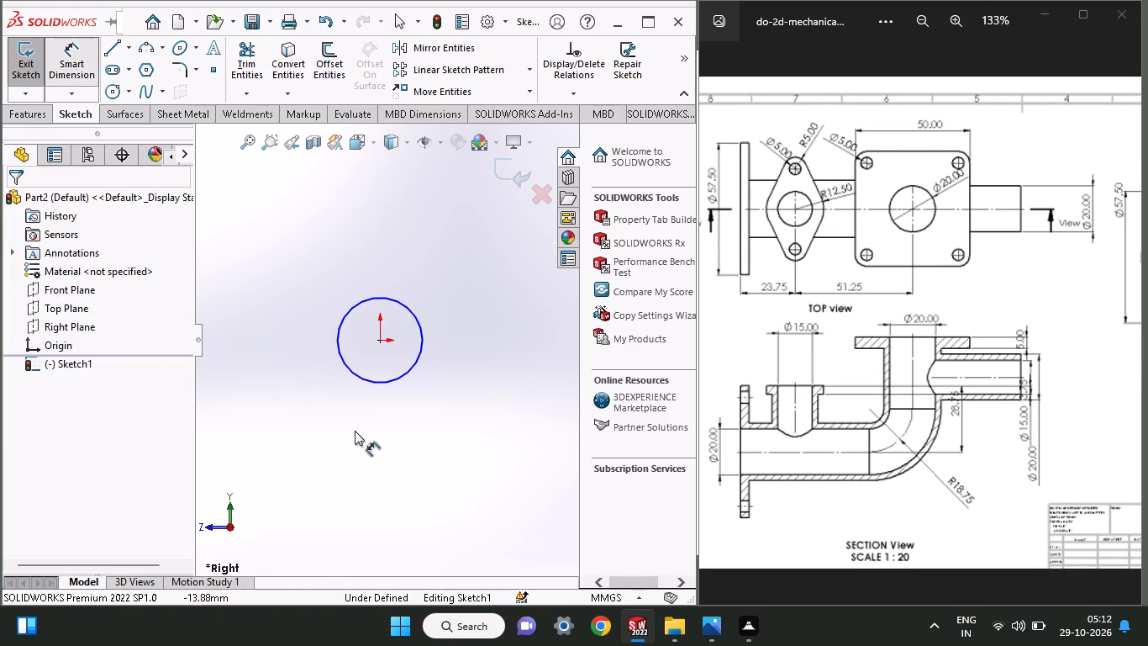
click(372, 386)
drag(372, 418, 387, 445)
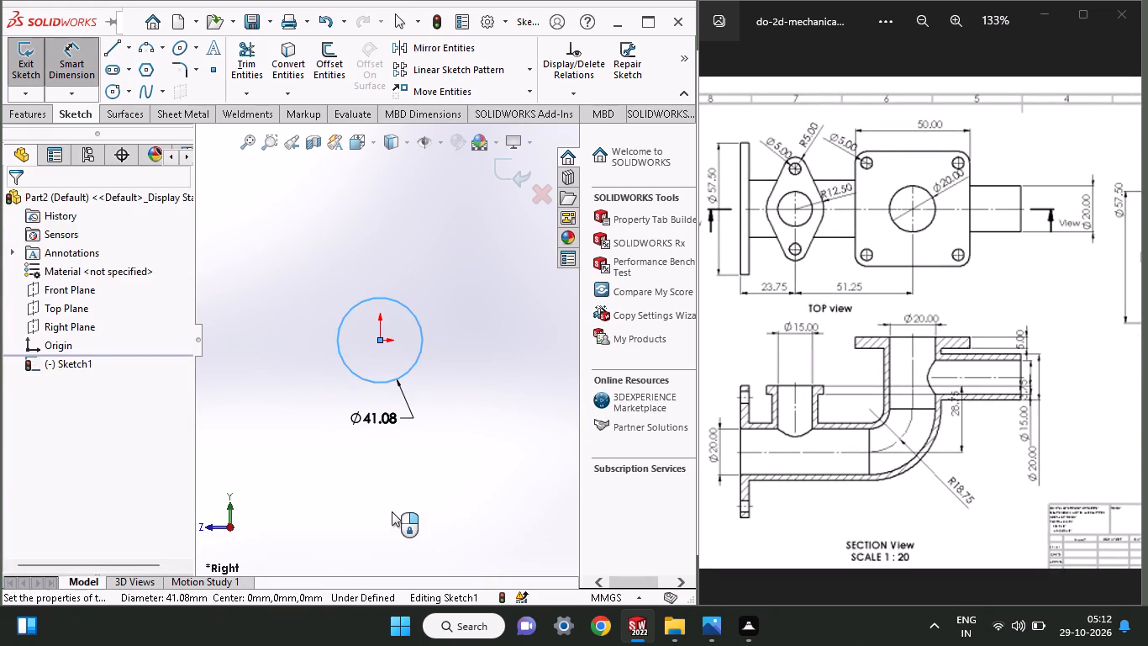
key(5)
key(7)
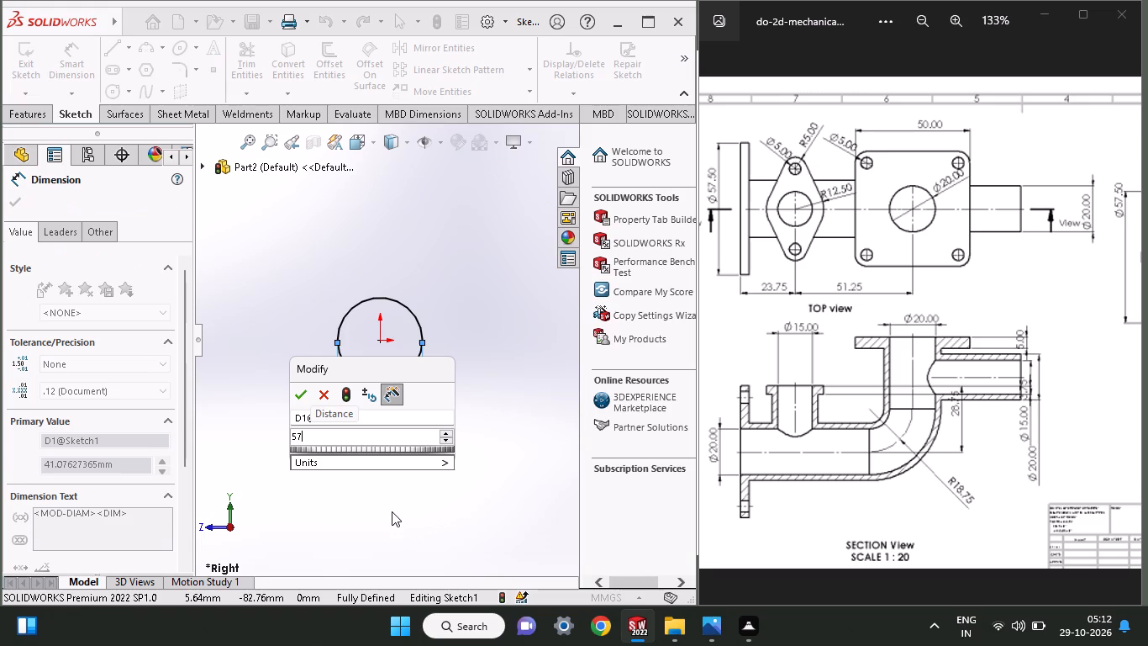
text(.50)
key(Return)
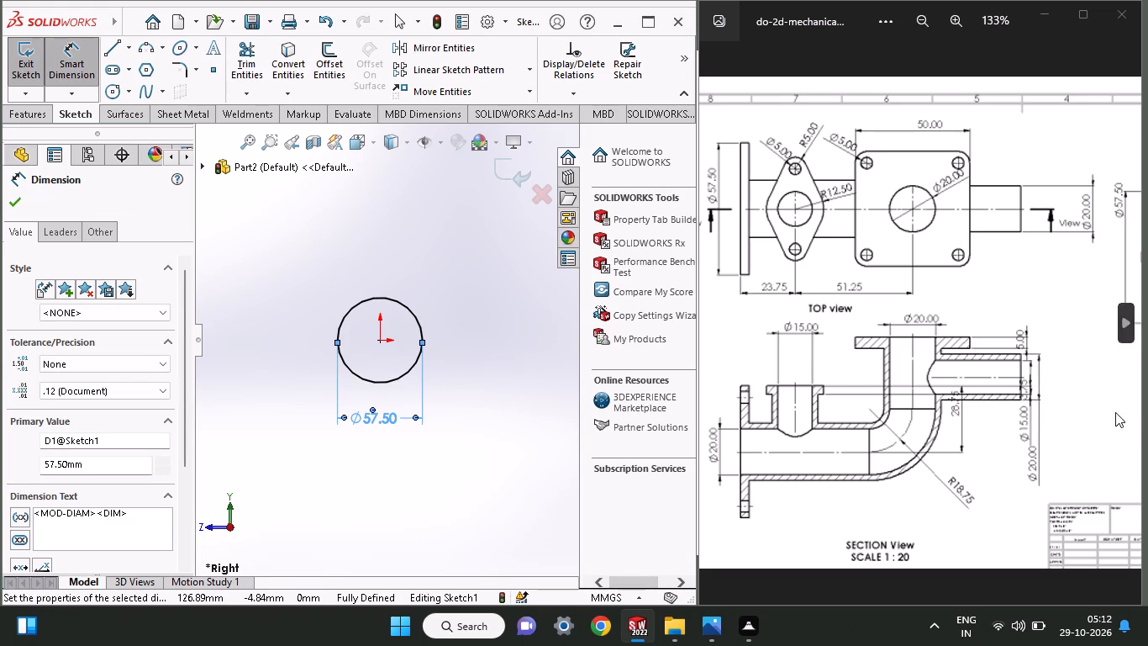
Extrude the 57.50 mm circle as a blind boss 2.5 mm deep to form the round flange, consulting the reference drawing.
middle_drag(949, 407, 925, 419)
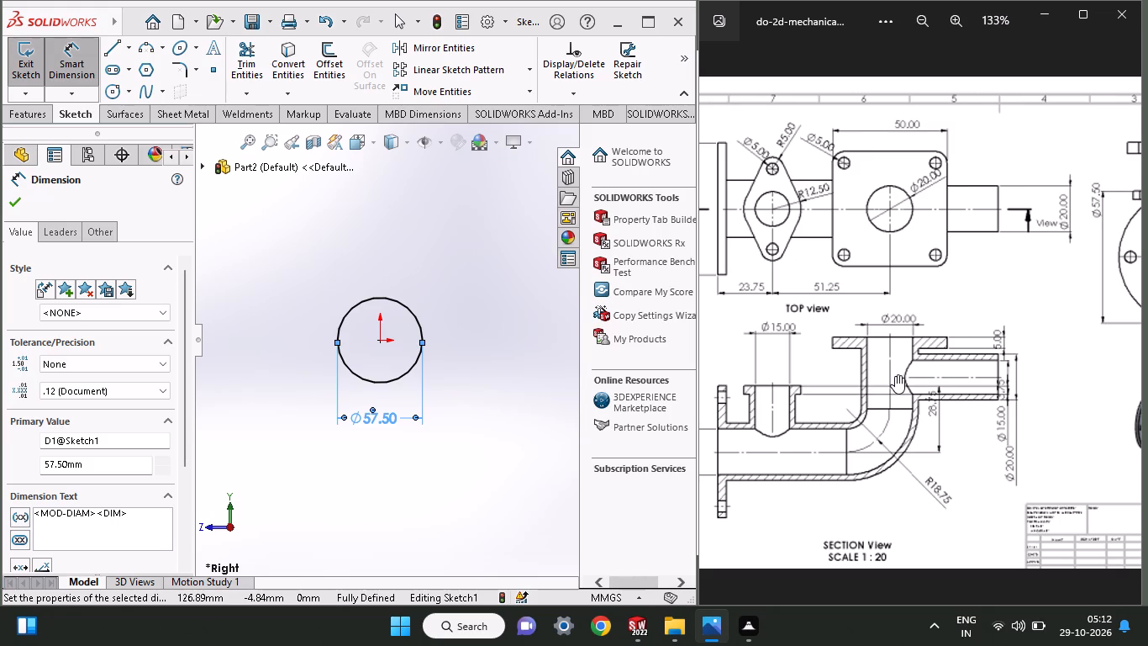
middle_drag(906, 364, 883, 373)
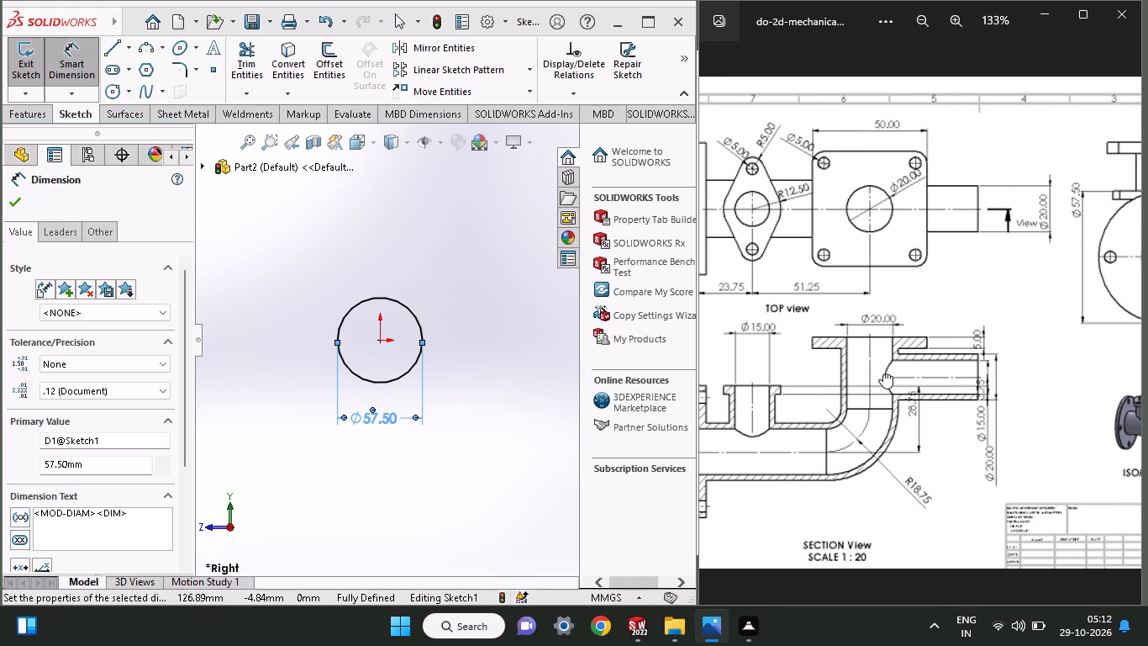
middle_drag(883, 373, 897, 373)
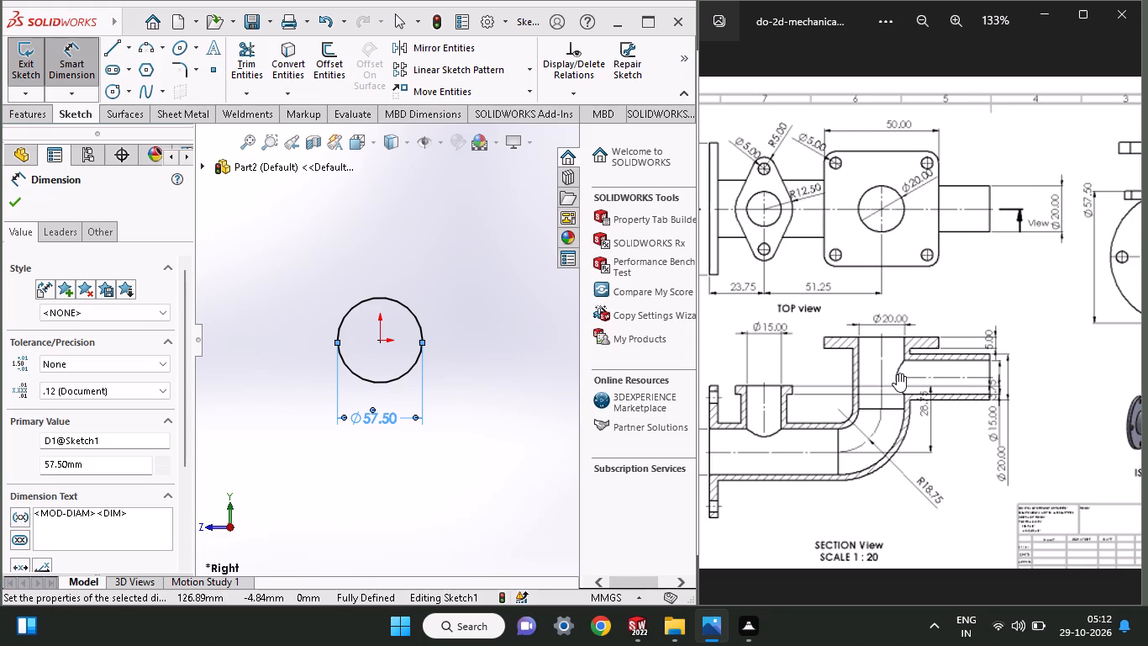
middle_drag(897, 373, 750, 433)
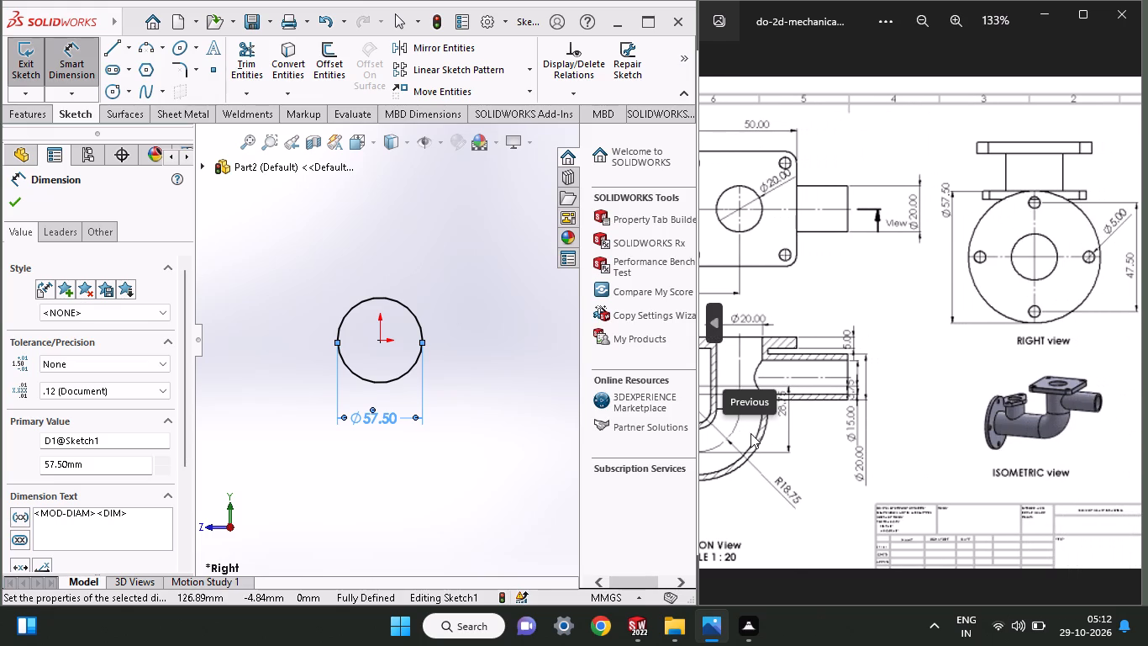
middle_drag(750, 433, 883, 472)
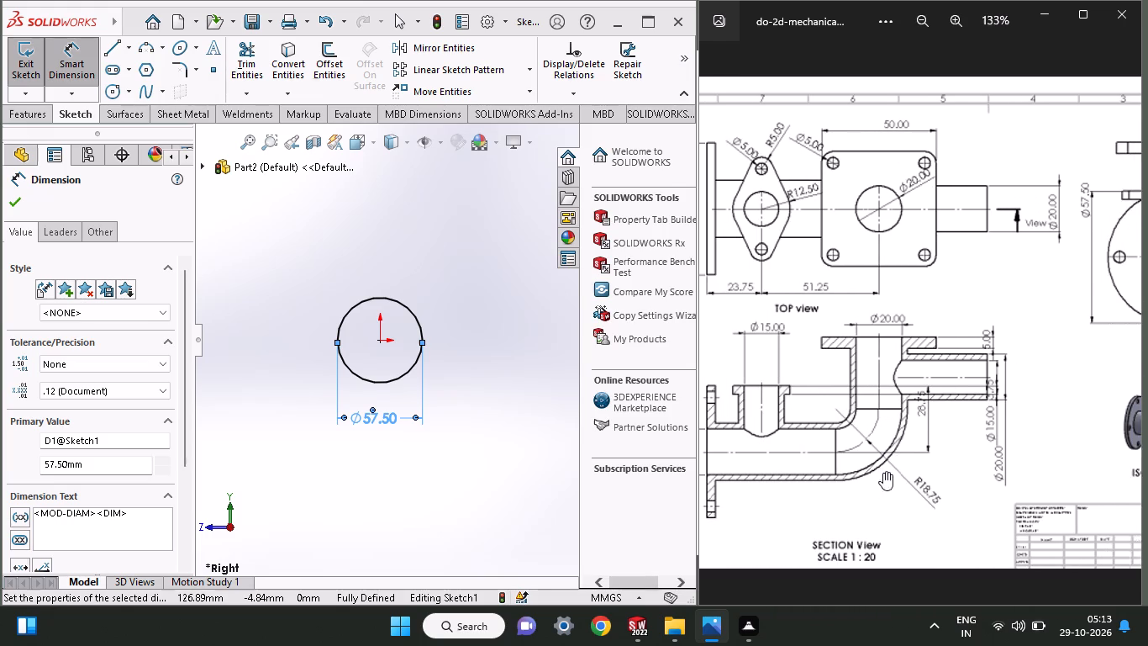
middle_drag(883, 472, 820, 504)
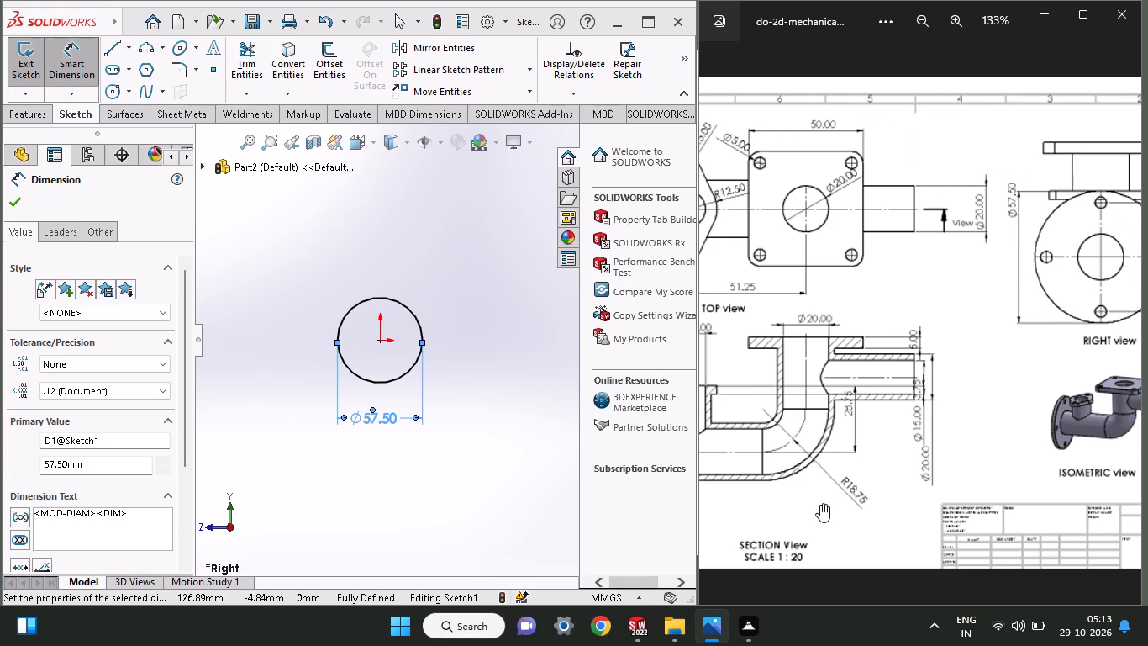
middle_drag(820, 504, 944, 443)
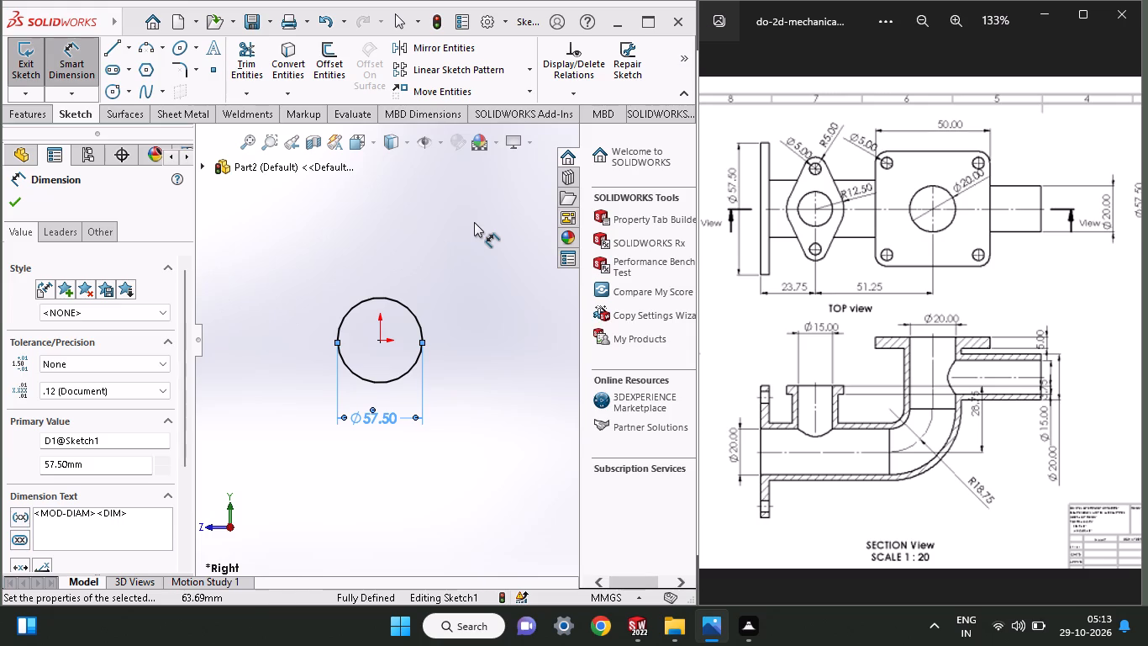
click(8, 114)
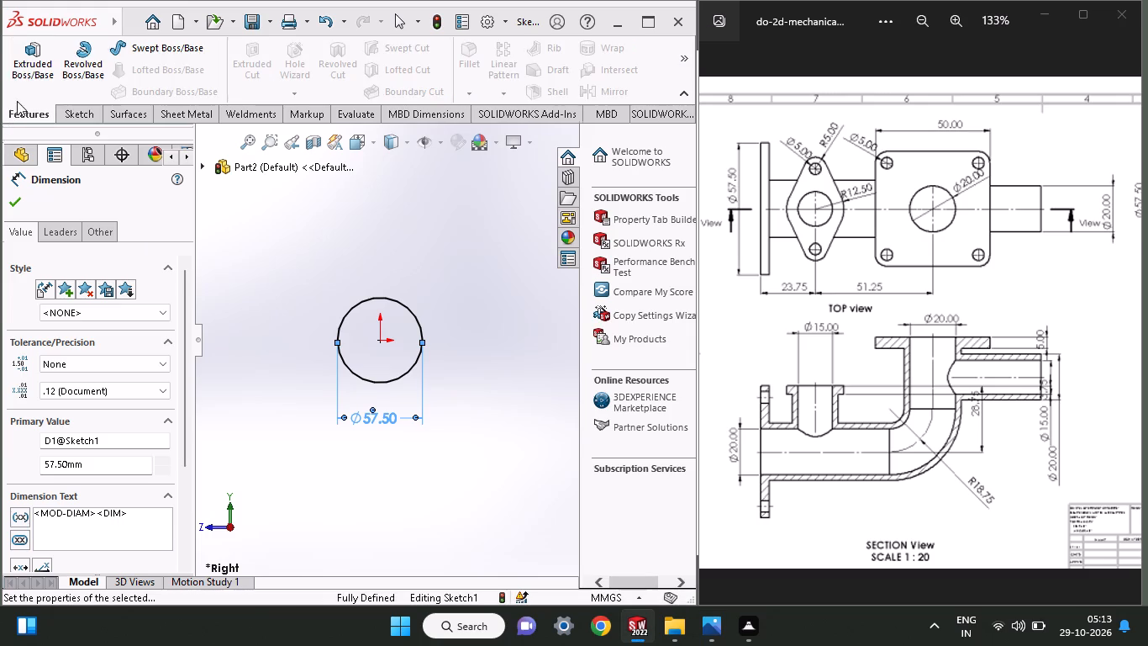
click(21, 78)
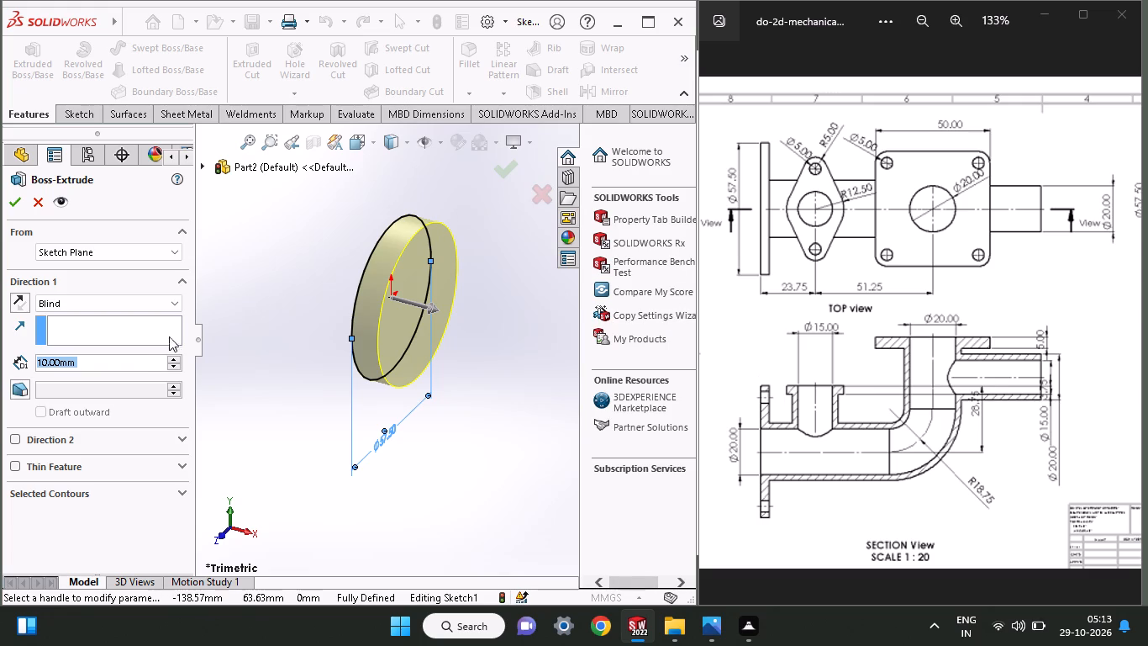
text(2.5)
key(Return)
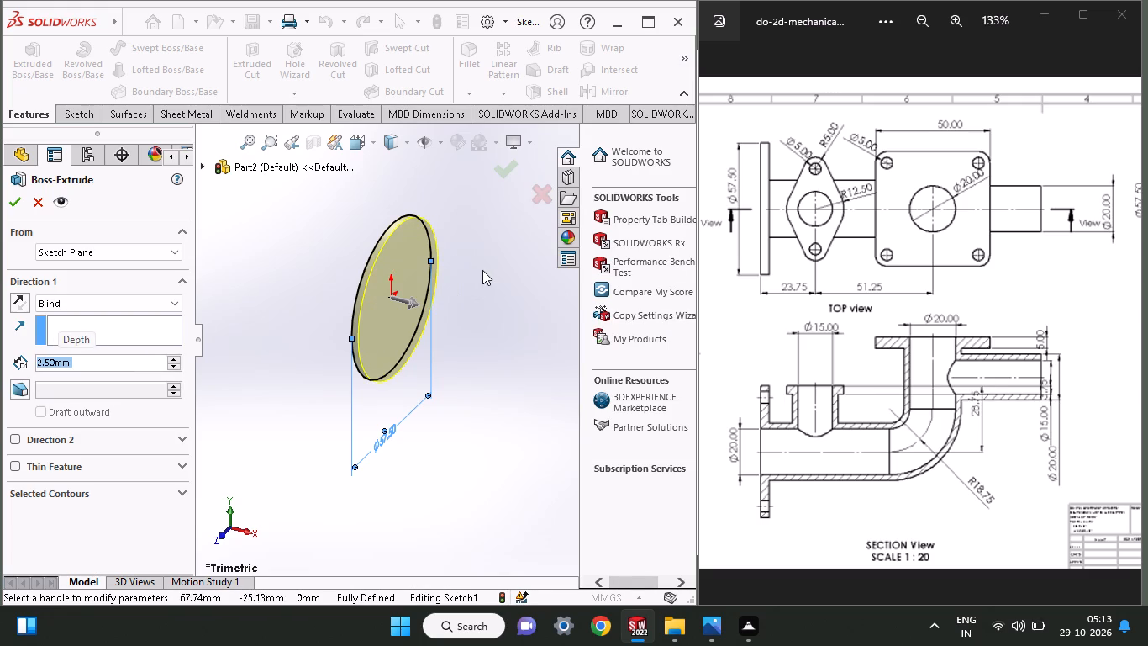
click(6, 204)
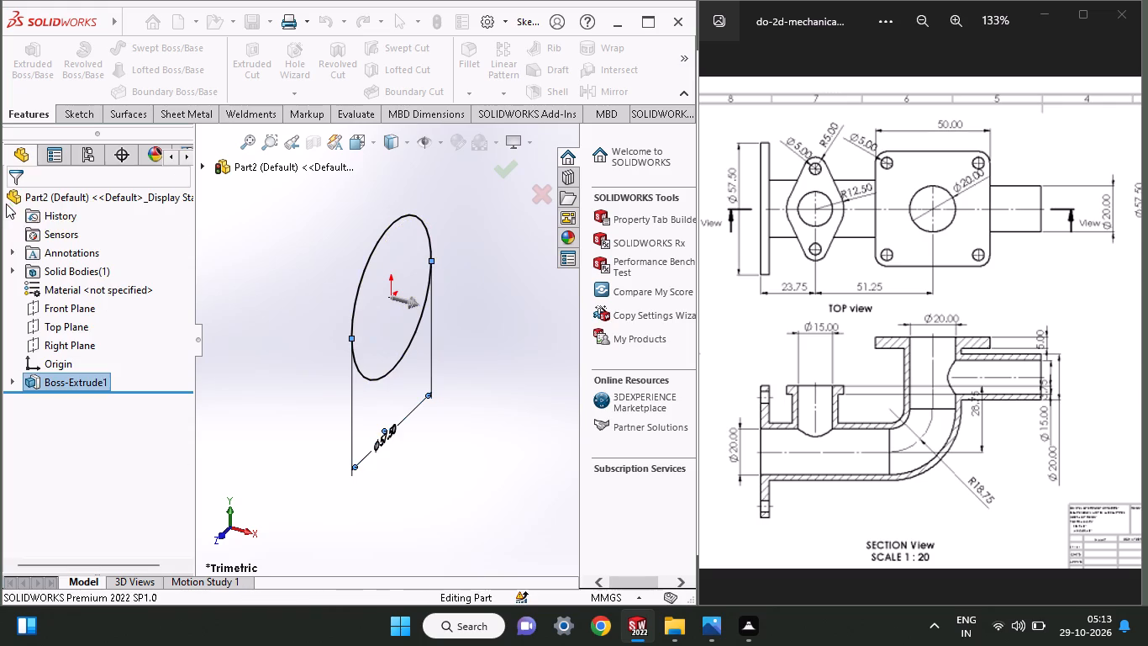
Start a sketch on the flange's flat +X face and draw a circle about 19 mm in diameter centred on the origin.
middle_drag(824, 348, 640, 385)
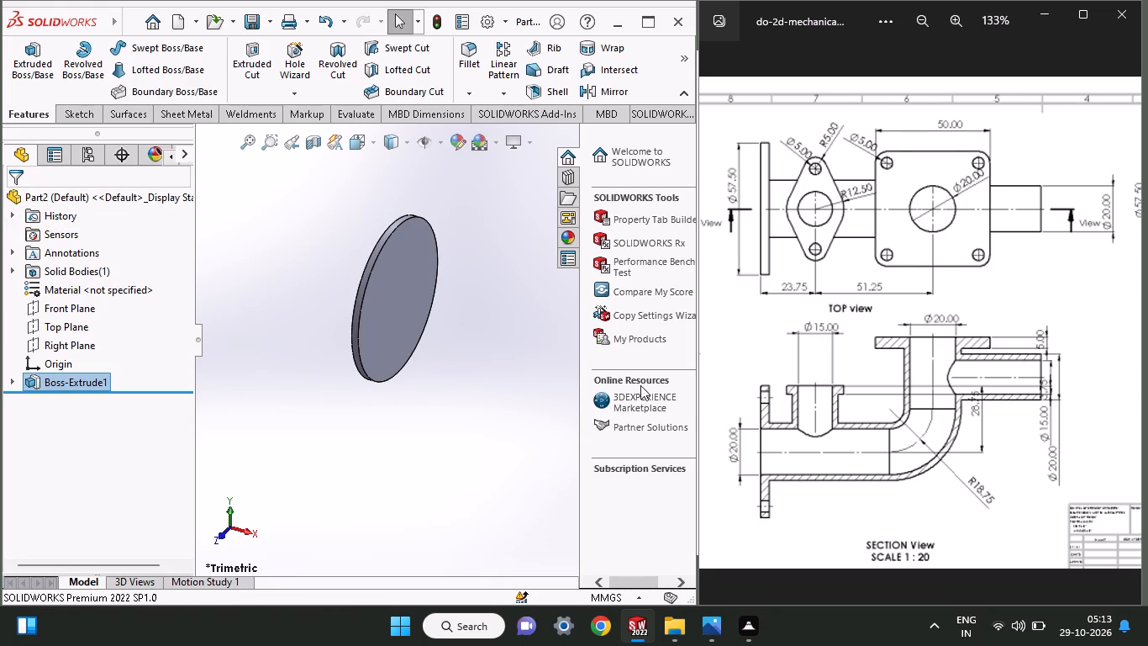
middle_drag(640, 385, 707, 384)
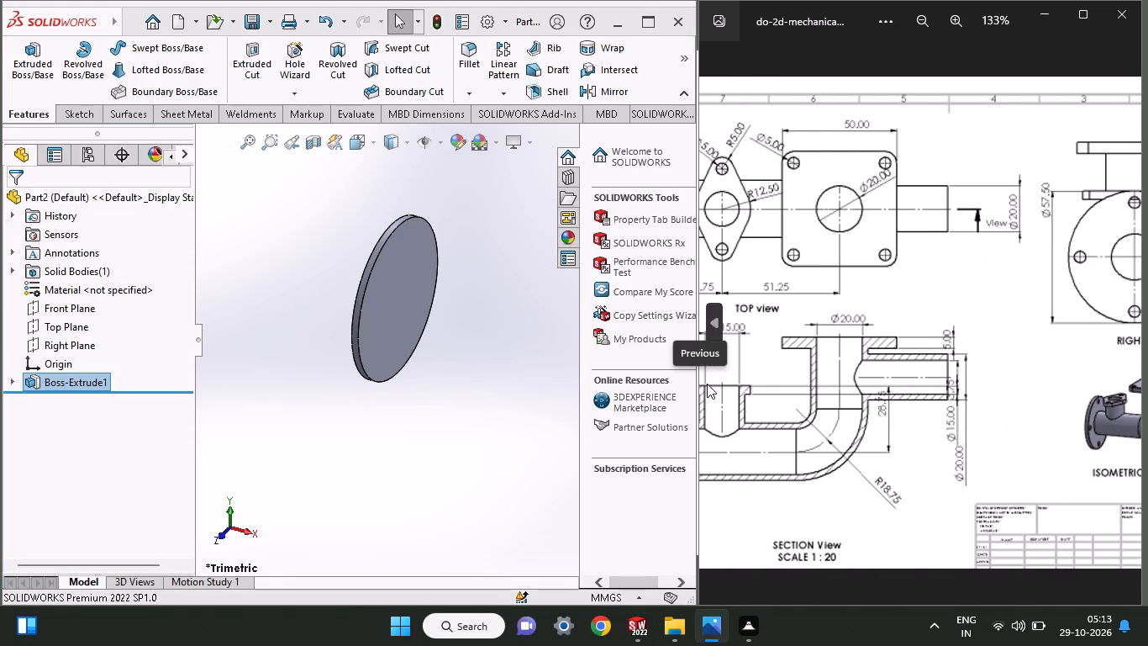
middle_drag(707, 384, 755, 384)
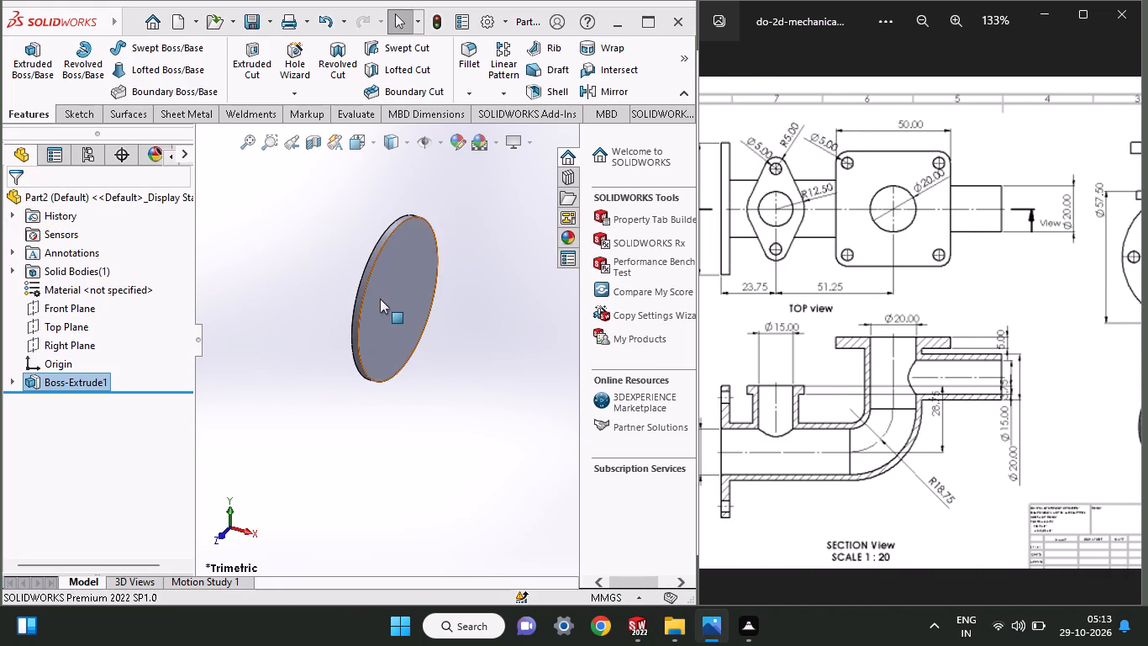
click(380, 299)
click(445, 247)
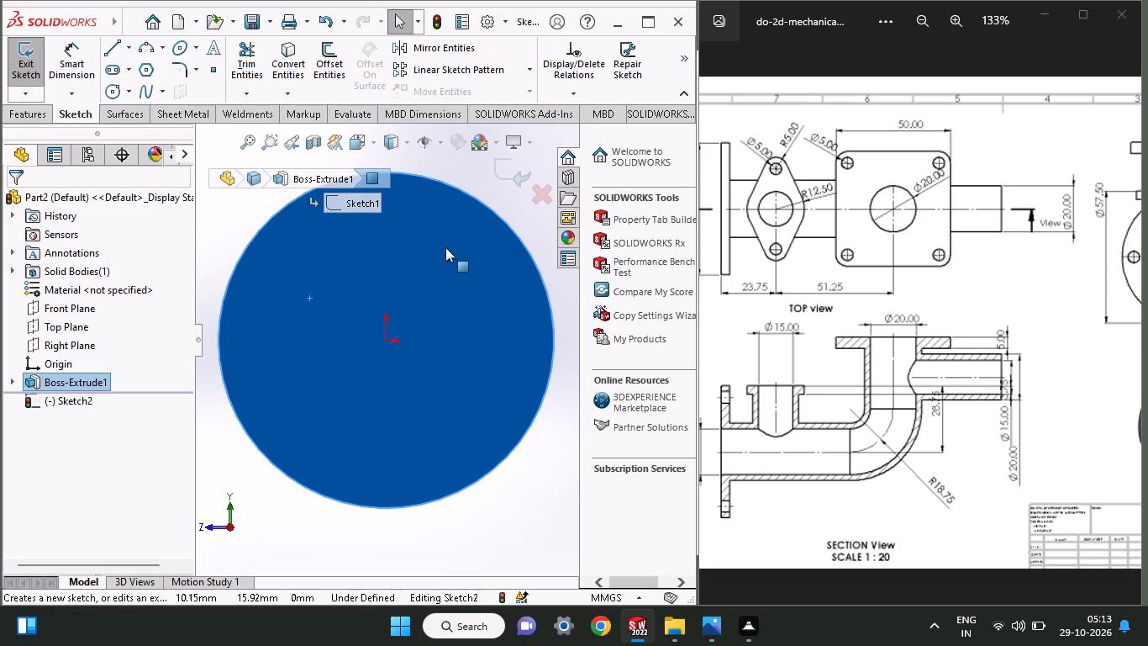
click(115, 84)
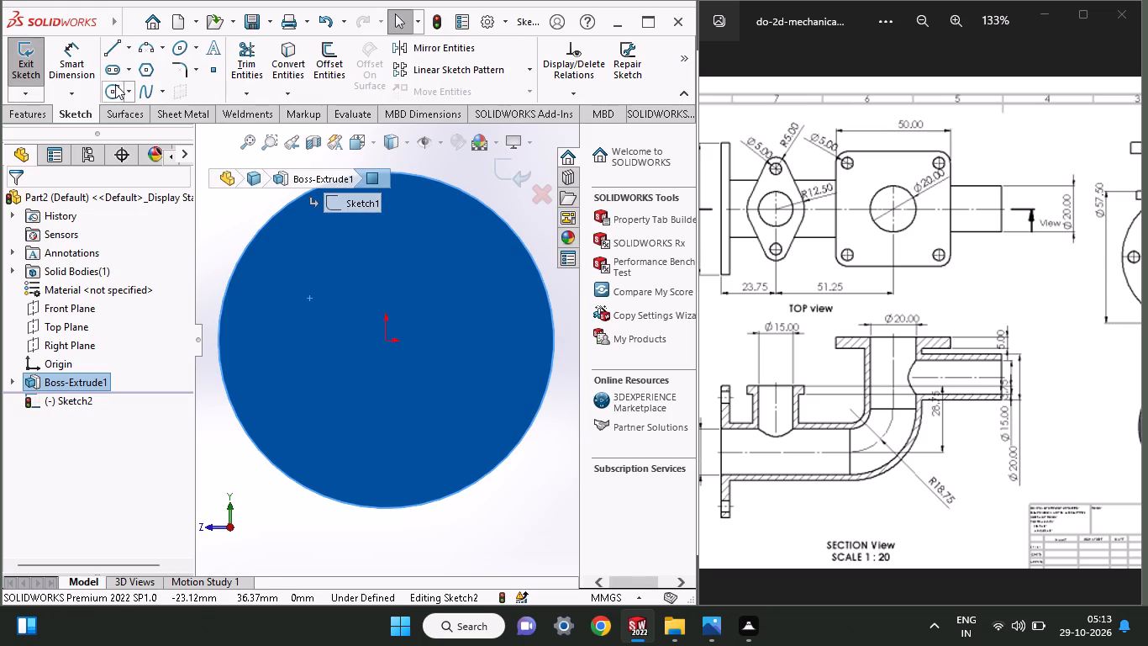
click(391, 338)
click(408, 390)
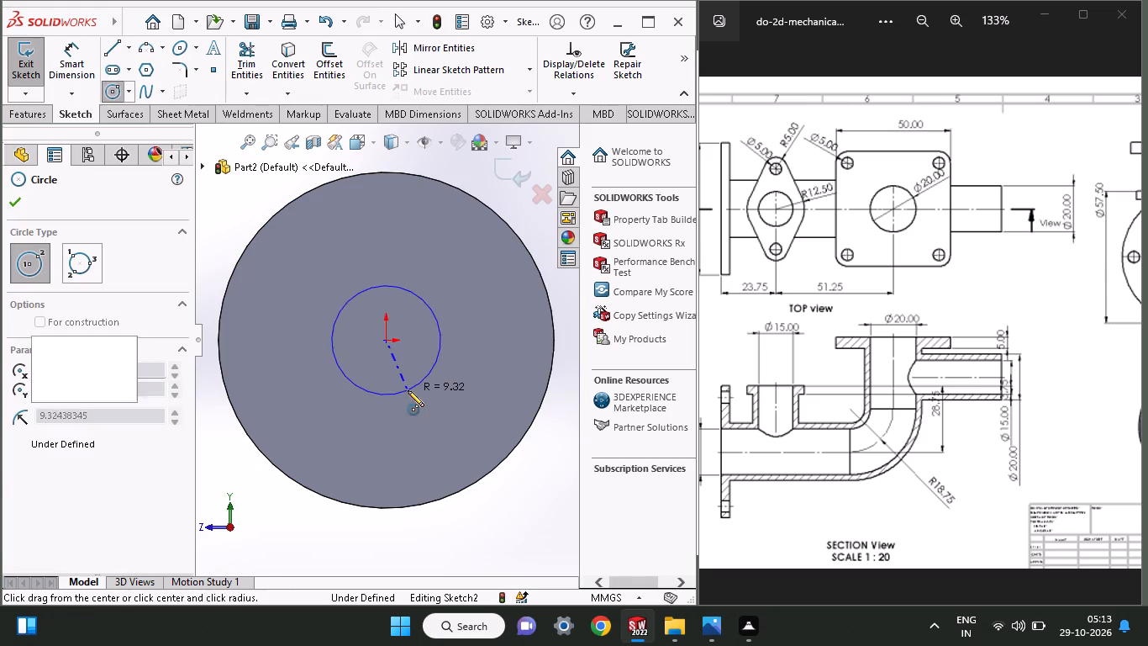
Dimension the inner circle's diameter to 20 mm.
click(58, 62)
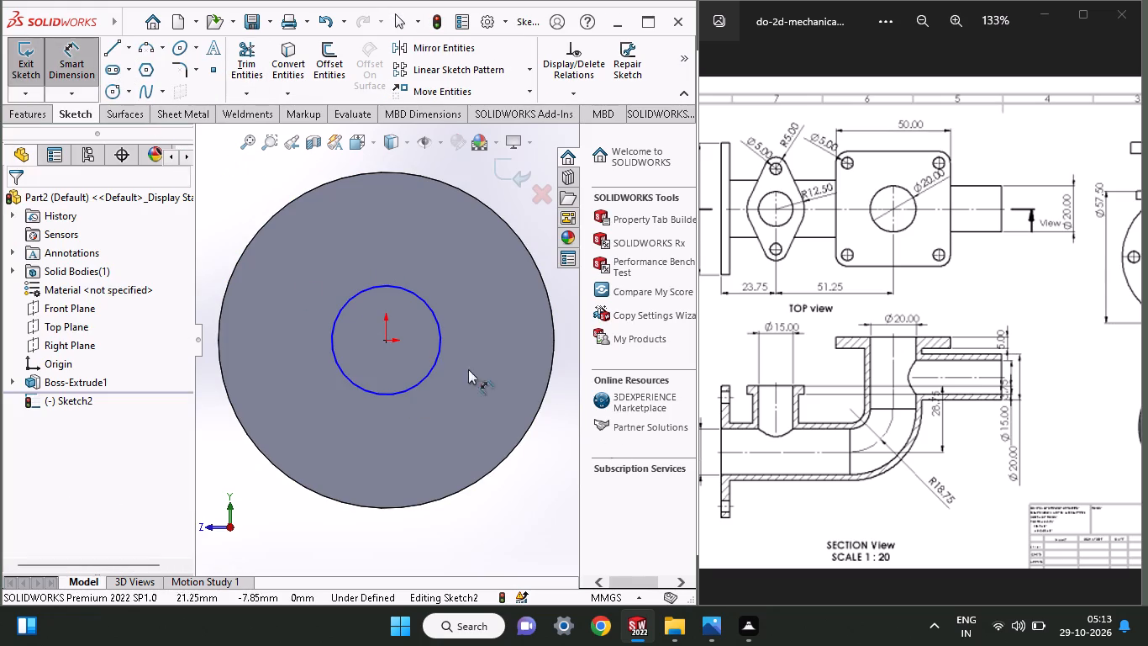
click(369, 395)
drag(377, 426, 390, 426)
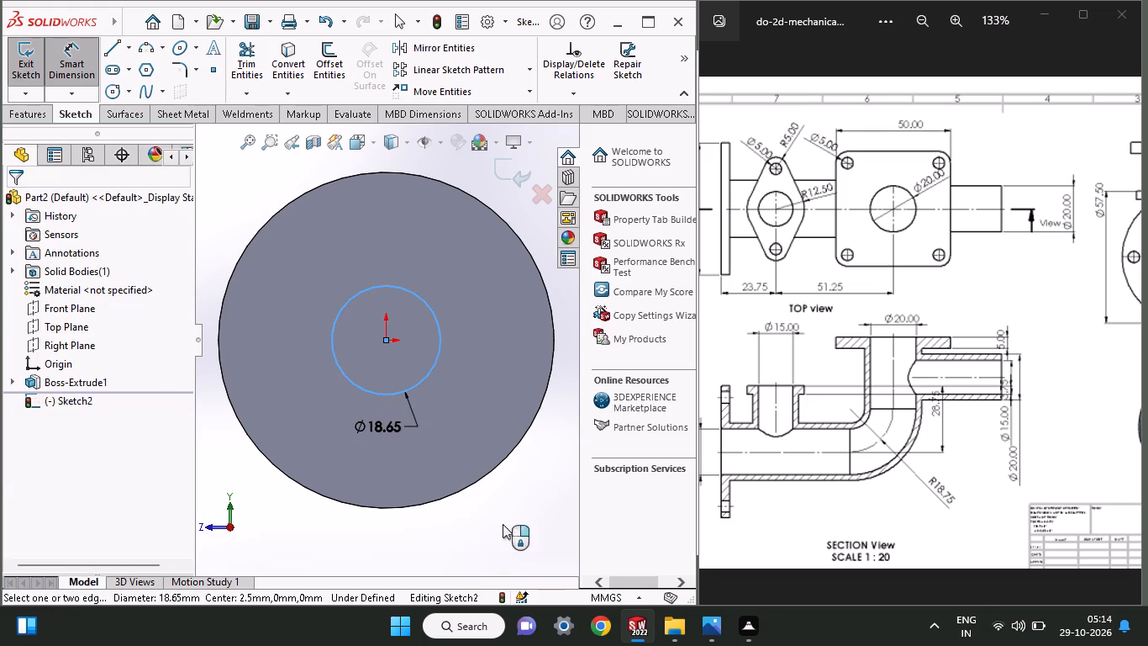
text(20)
key(Return)
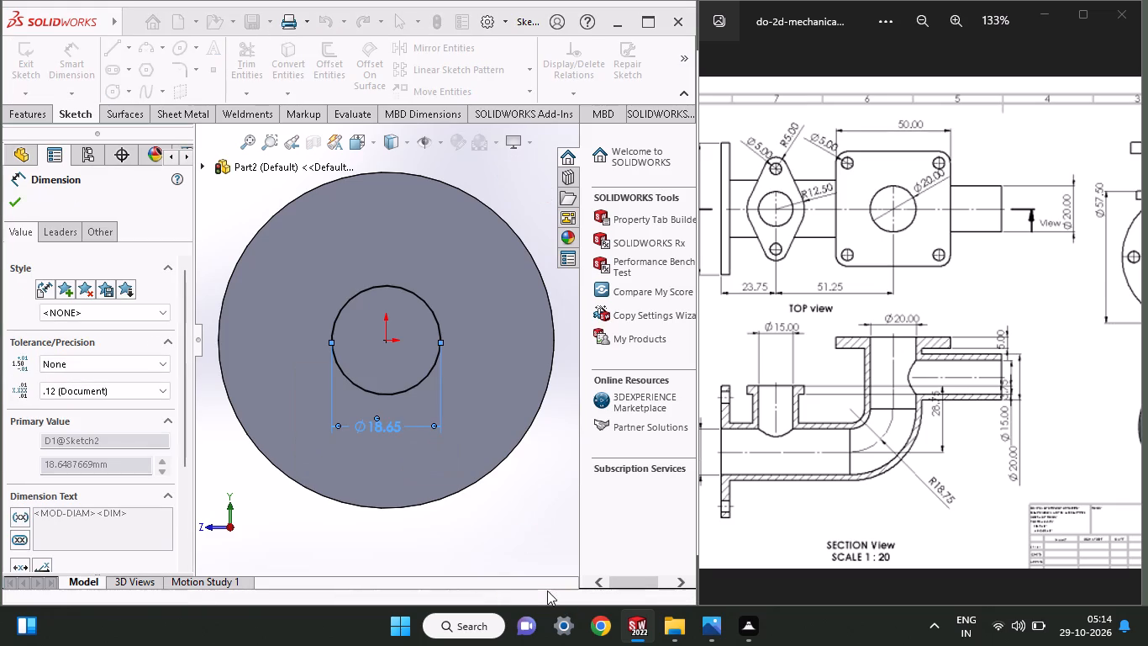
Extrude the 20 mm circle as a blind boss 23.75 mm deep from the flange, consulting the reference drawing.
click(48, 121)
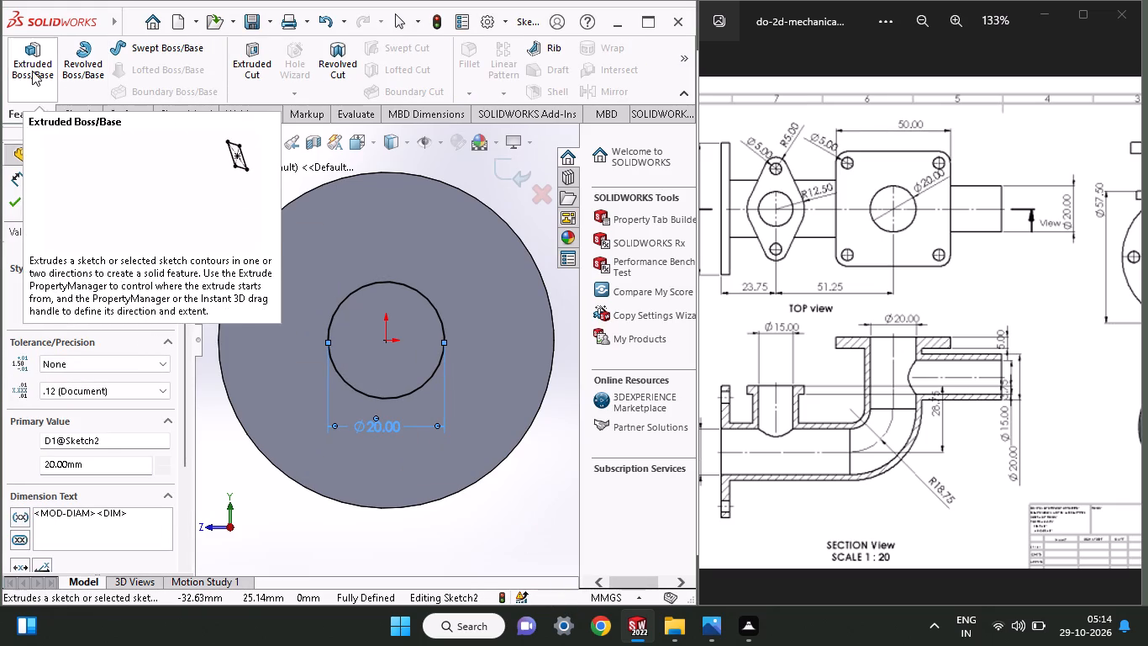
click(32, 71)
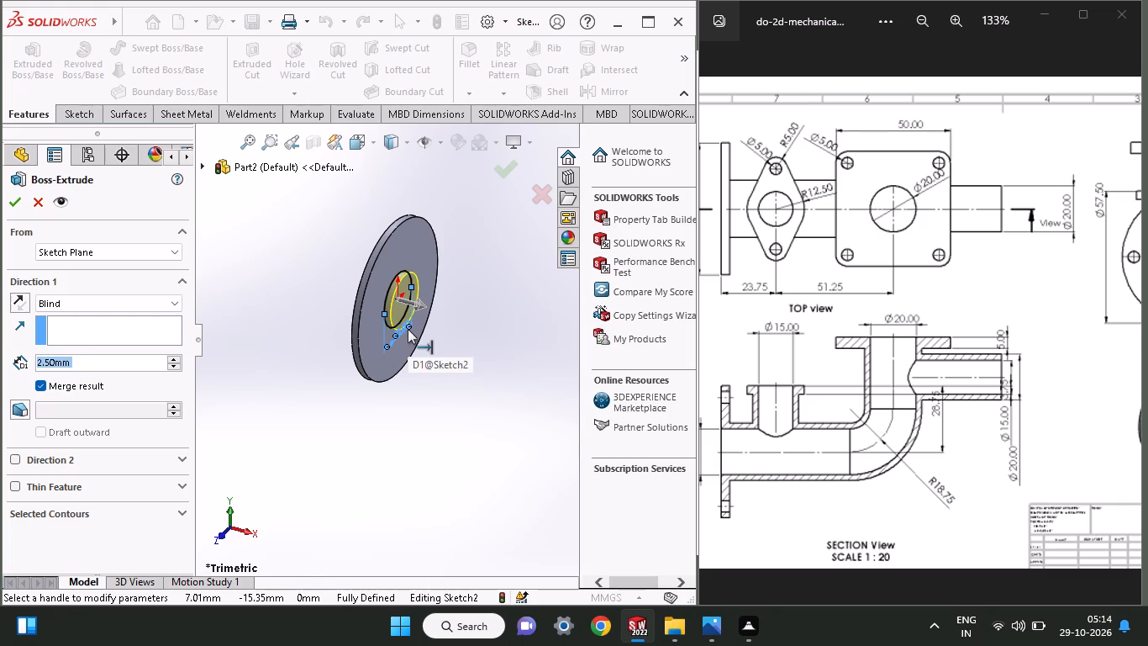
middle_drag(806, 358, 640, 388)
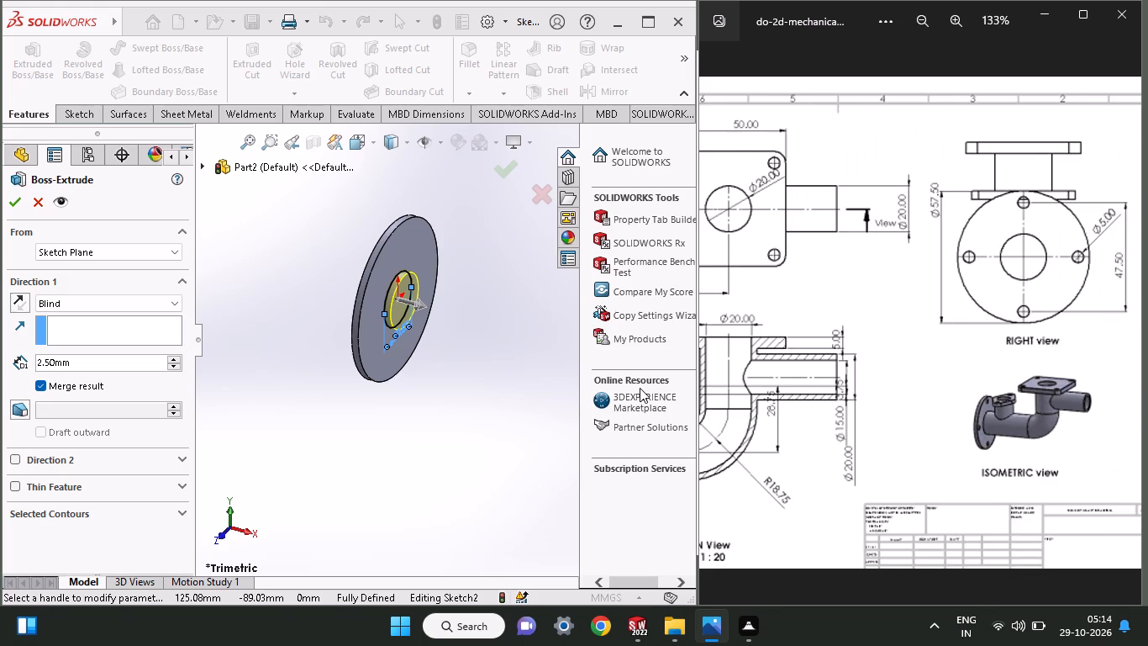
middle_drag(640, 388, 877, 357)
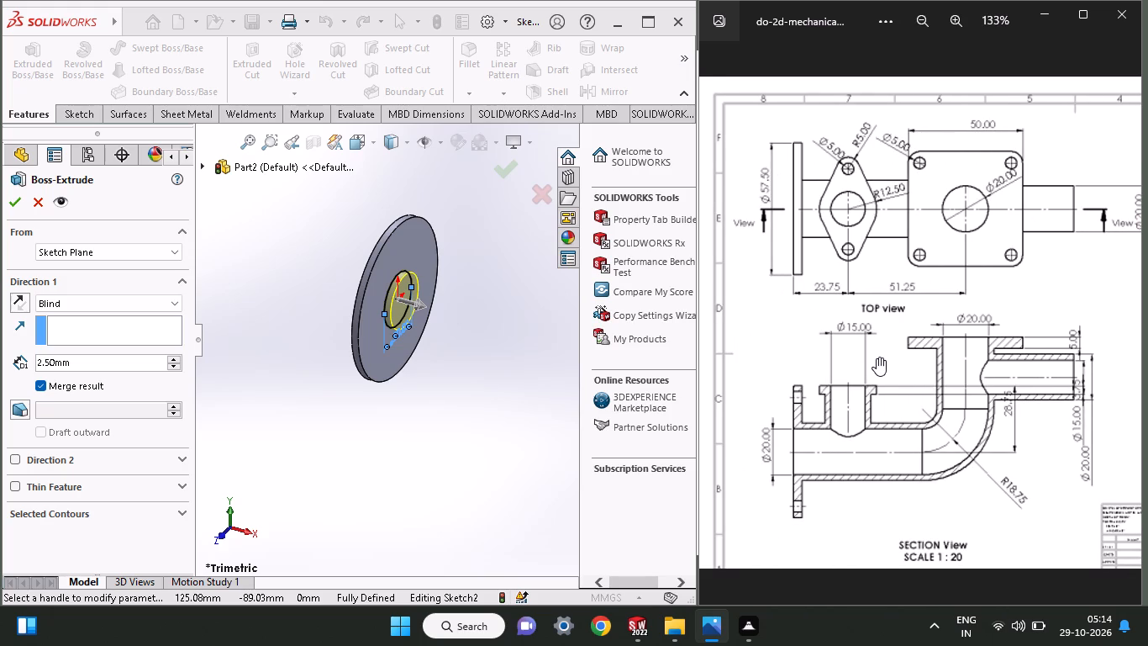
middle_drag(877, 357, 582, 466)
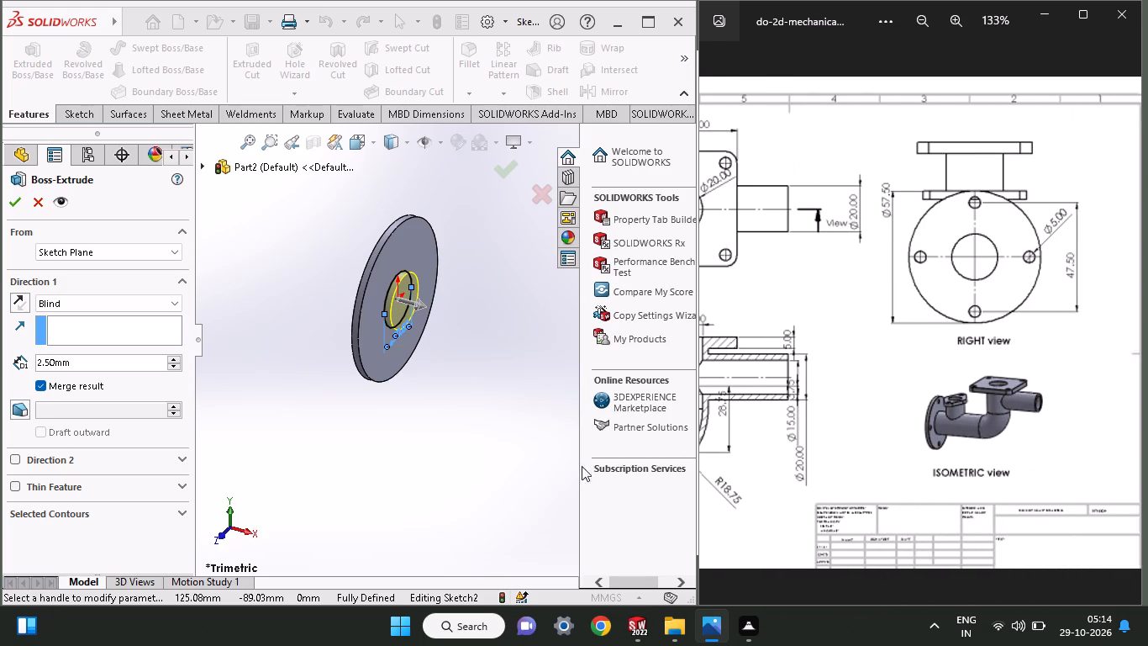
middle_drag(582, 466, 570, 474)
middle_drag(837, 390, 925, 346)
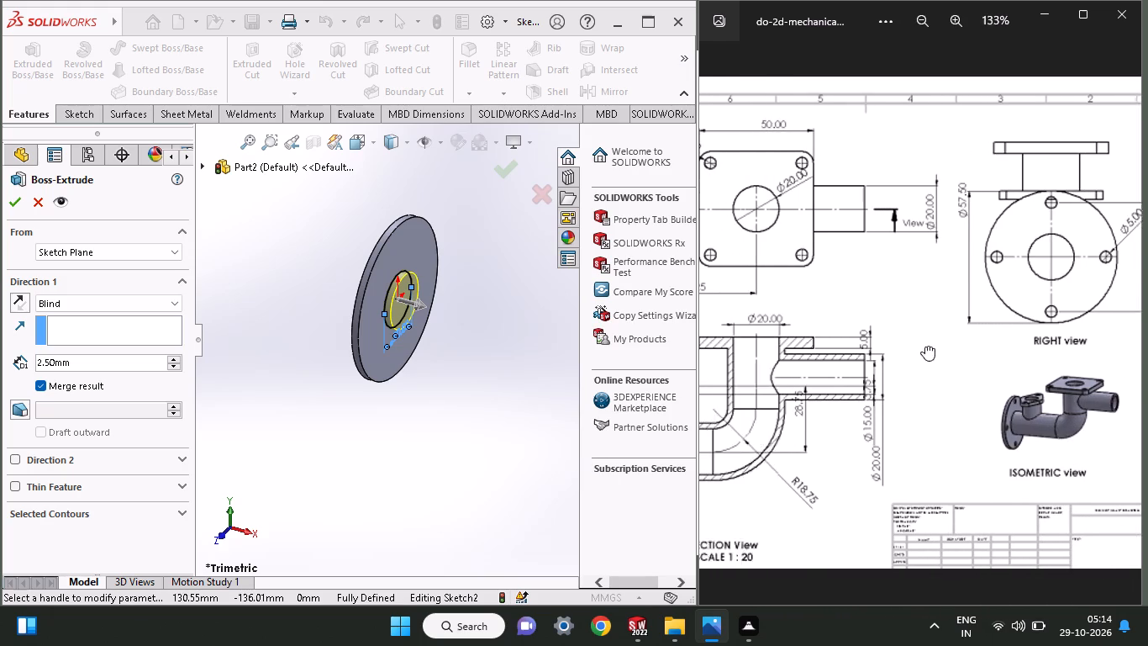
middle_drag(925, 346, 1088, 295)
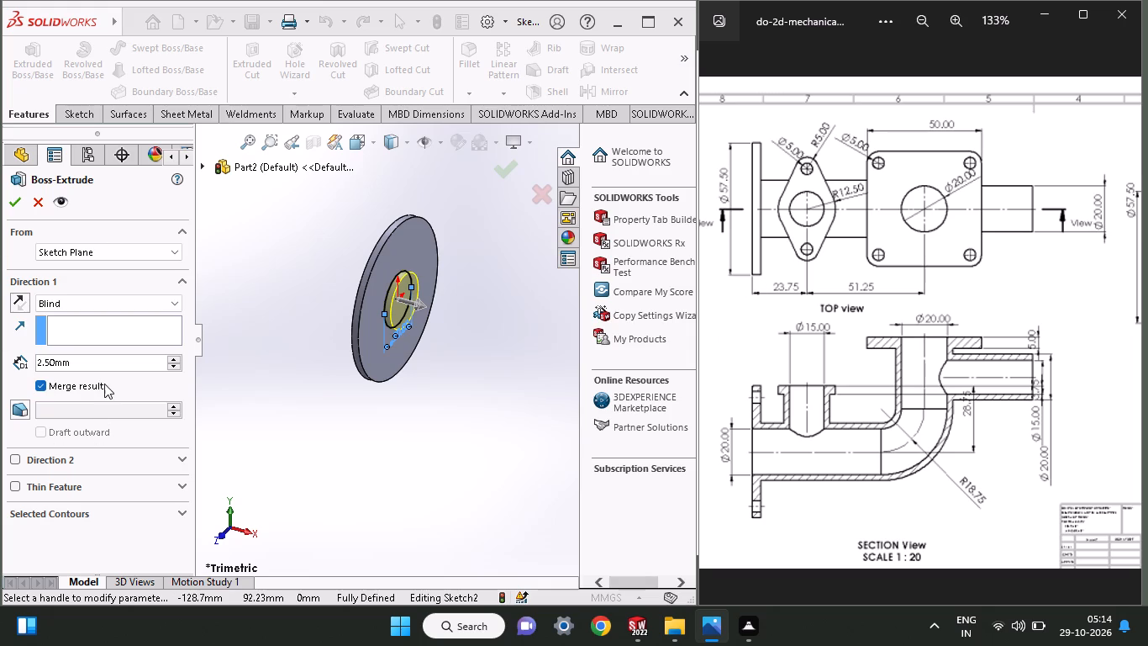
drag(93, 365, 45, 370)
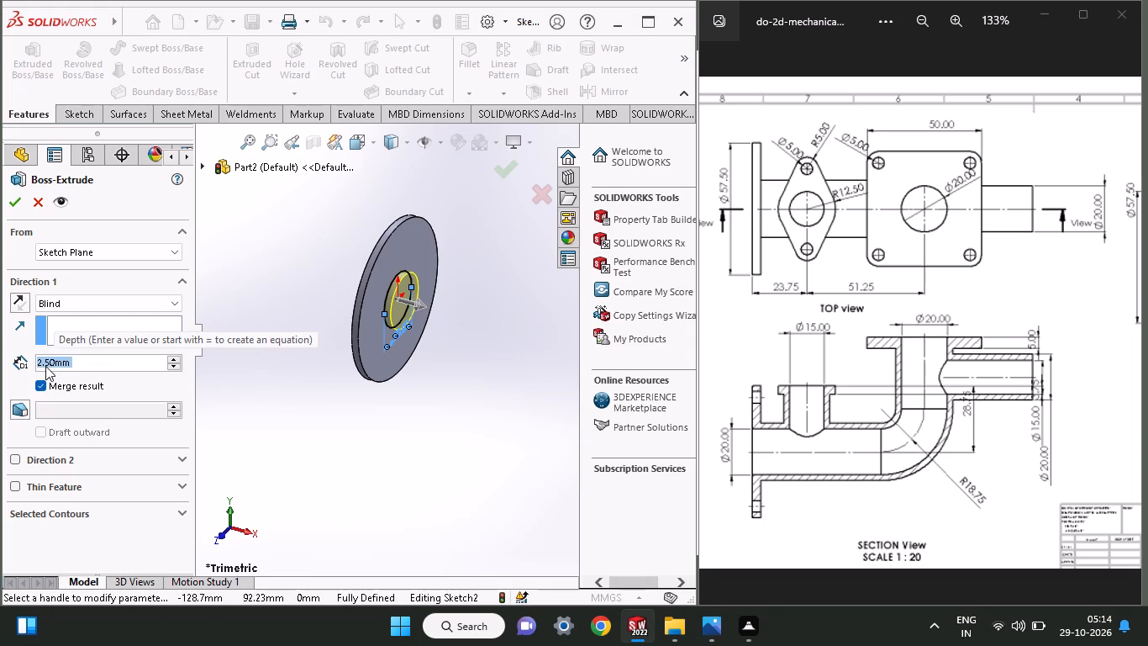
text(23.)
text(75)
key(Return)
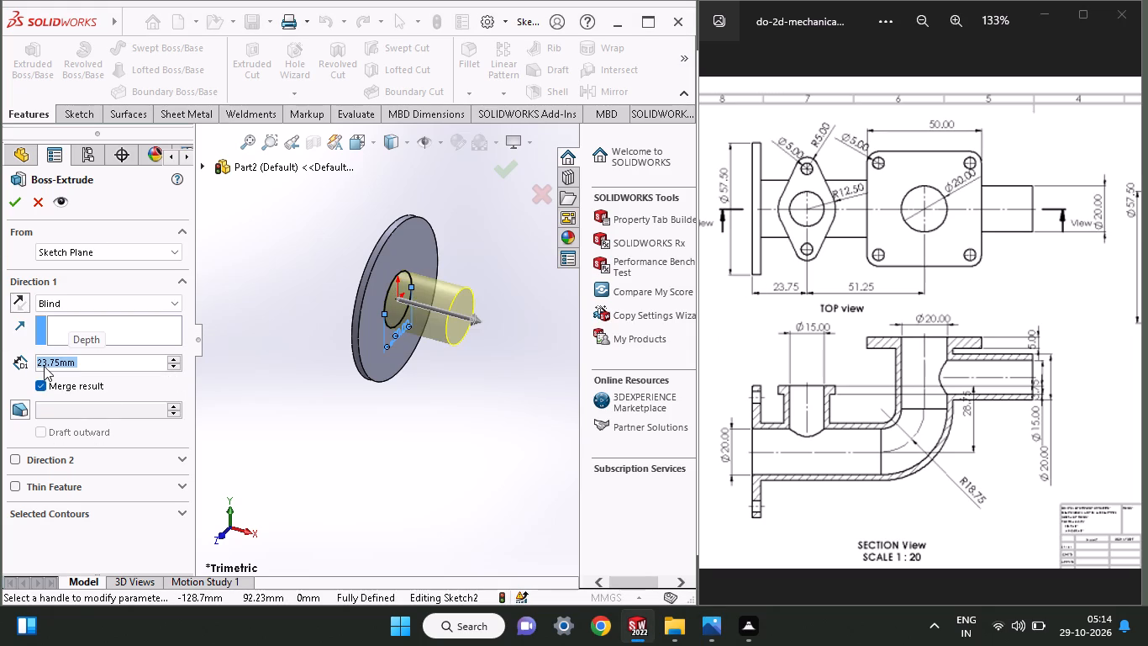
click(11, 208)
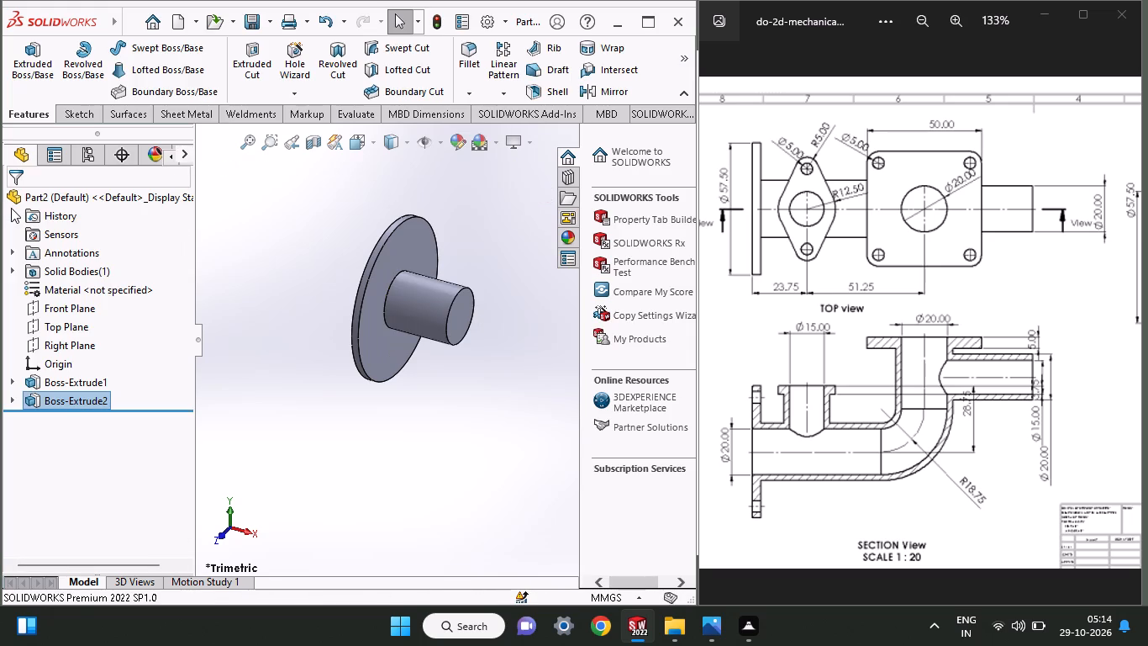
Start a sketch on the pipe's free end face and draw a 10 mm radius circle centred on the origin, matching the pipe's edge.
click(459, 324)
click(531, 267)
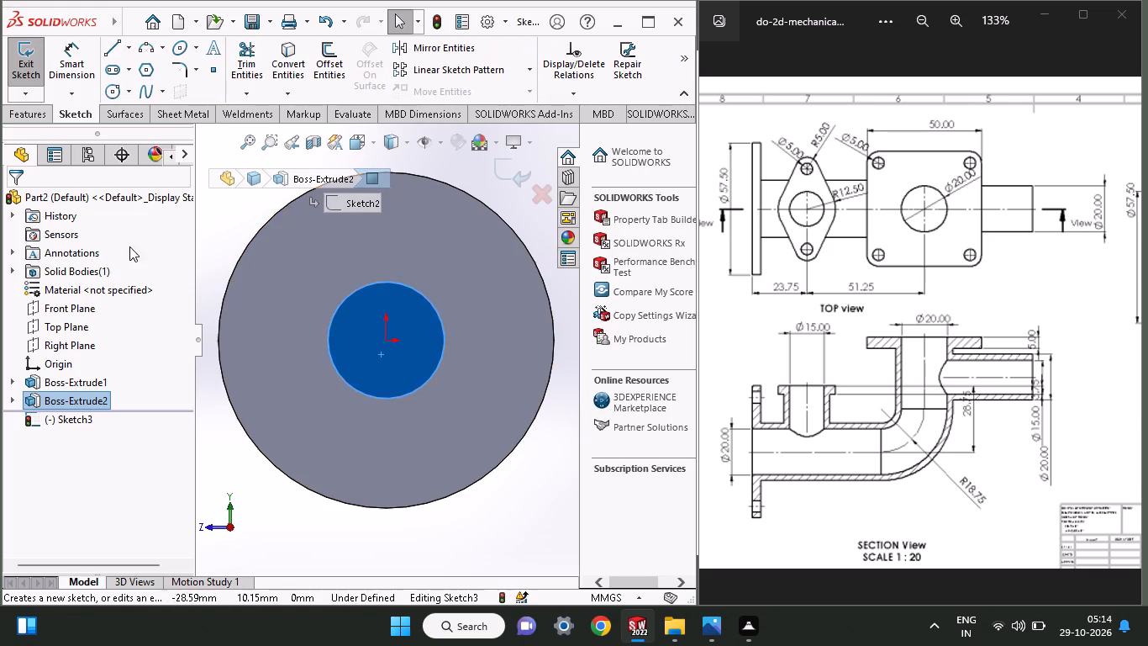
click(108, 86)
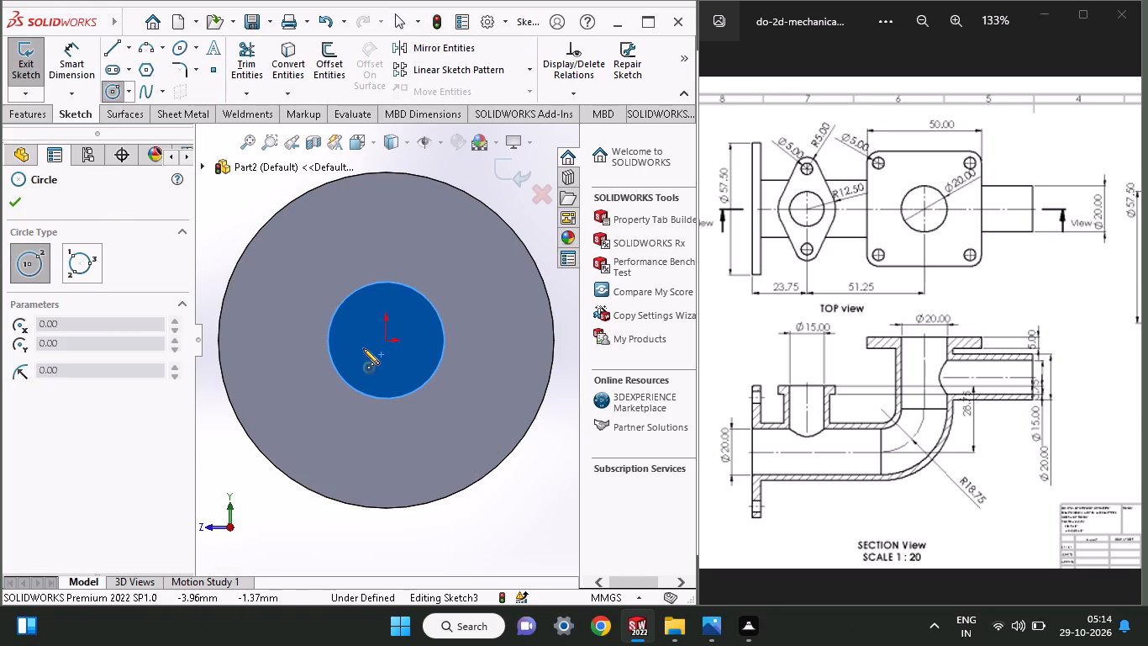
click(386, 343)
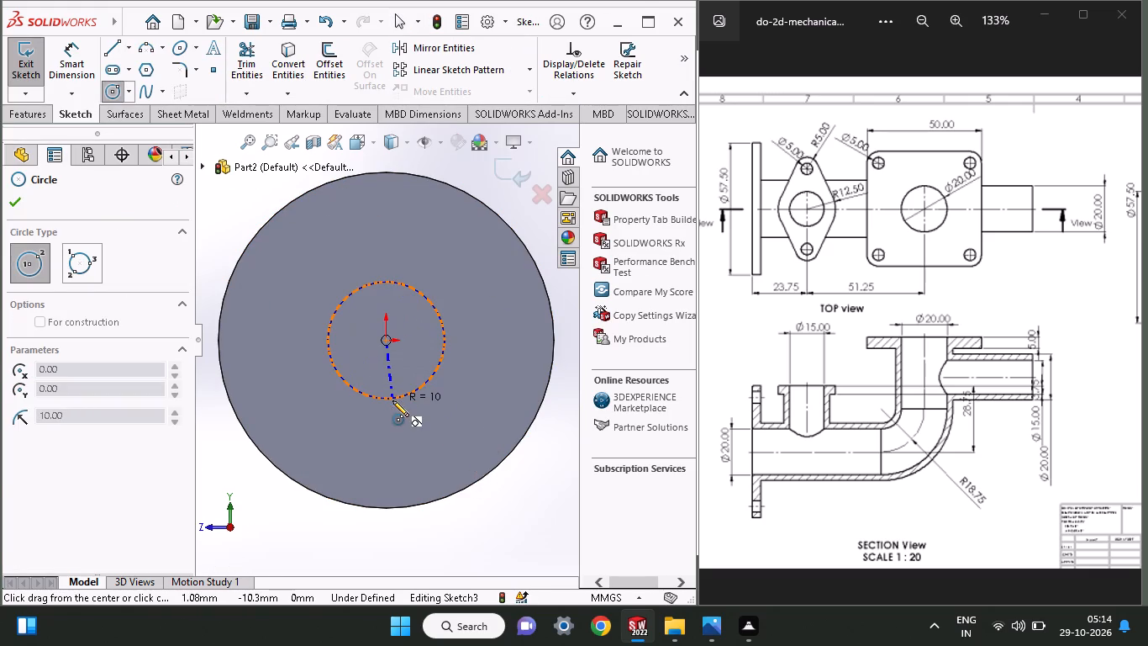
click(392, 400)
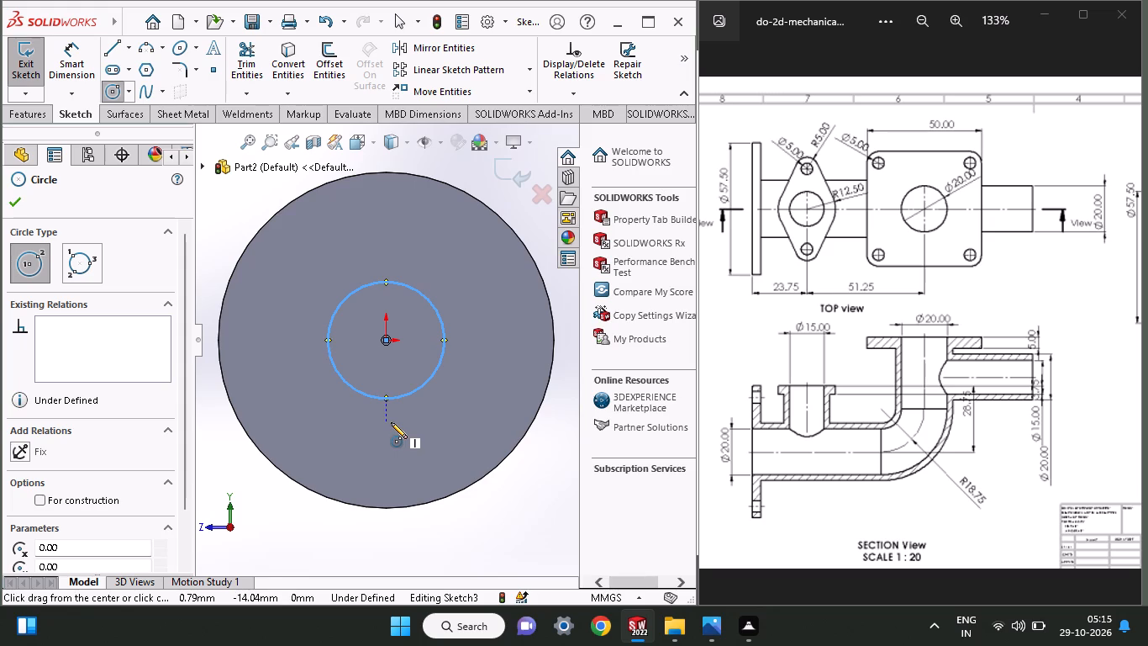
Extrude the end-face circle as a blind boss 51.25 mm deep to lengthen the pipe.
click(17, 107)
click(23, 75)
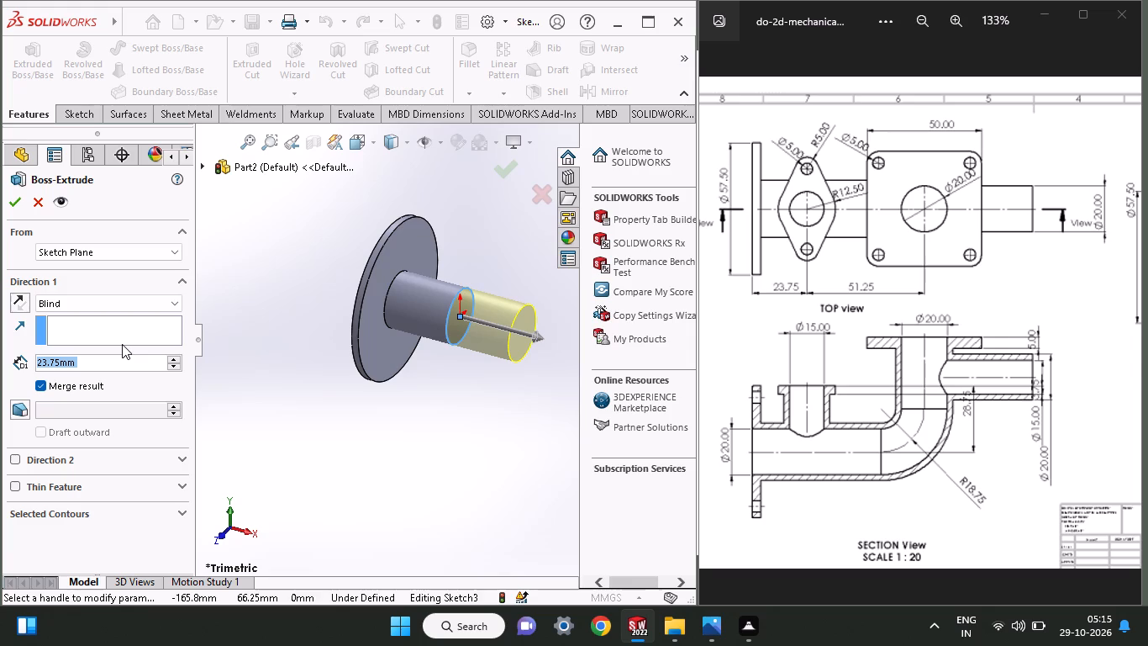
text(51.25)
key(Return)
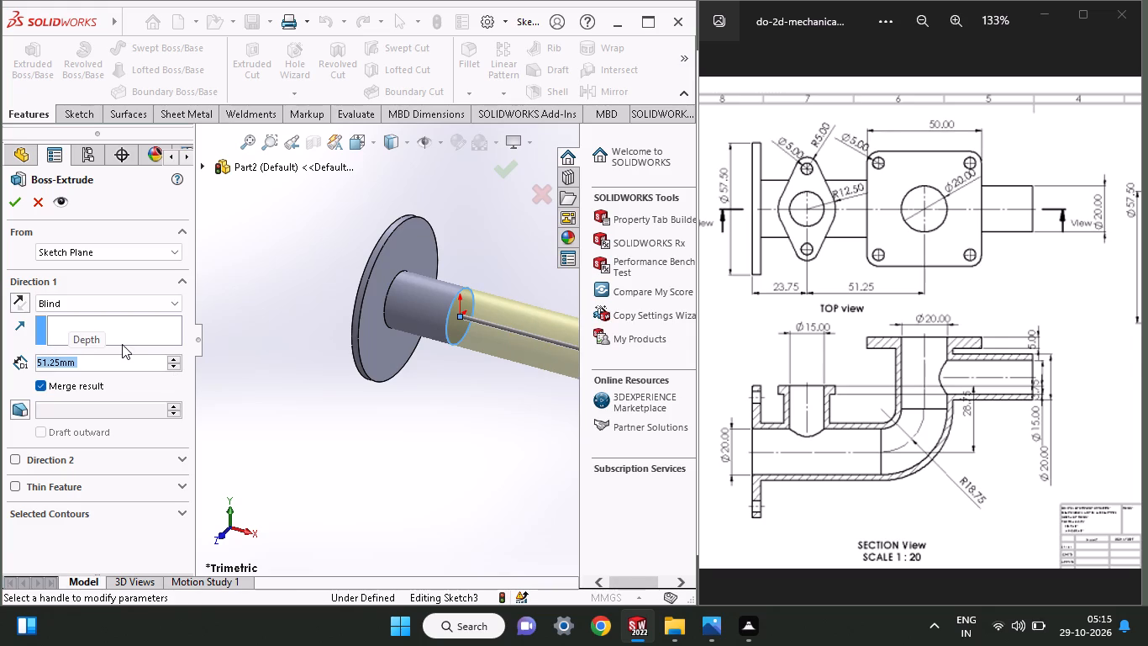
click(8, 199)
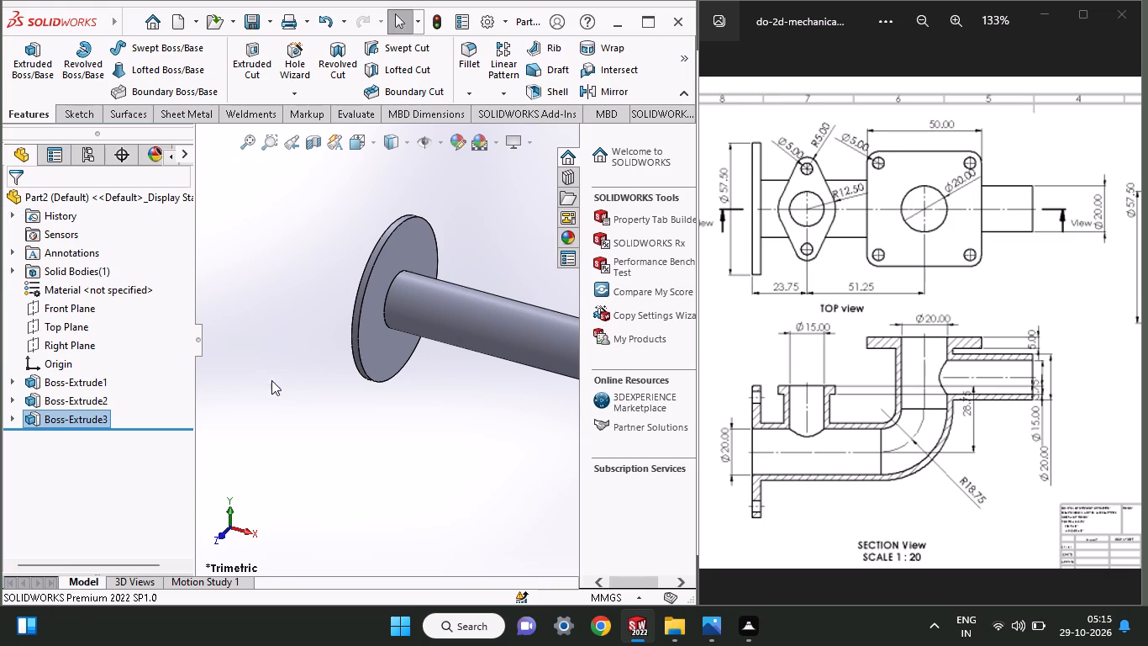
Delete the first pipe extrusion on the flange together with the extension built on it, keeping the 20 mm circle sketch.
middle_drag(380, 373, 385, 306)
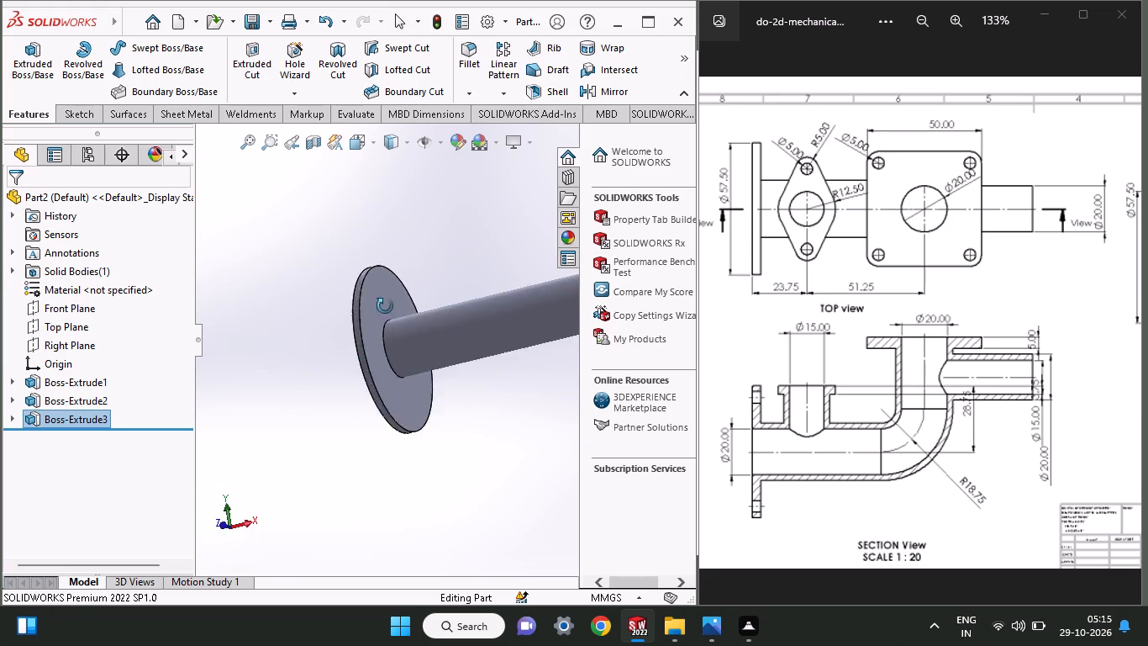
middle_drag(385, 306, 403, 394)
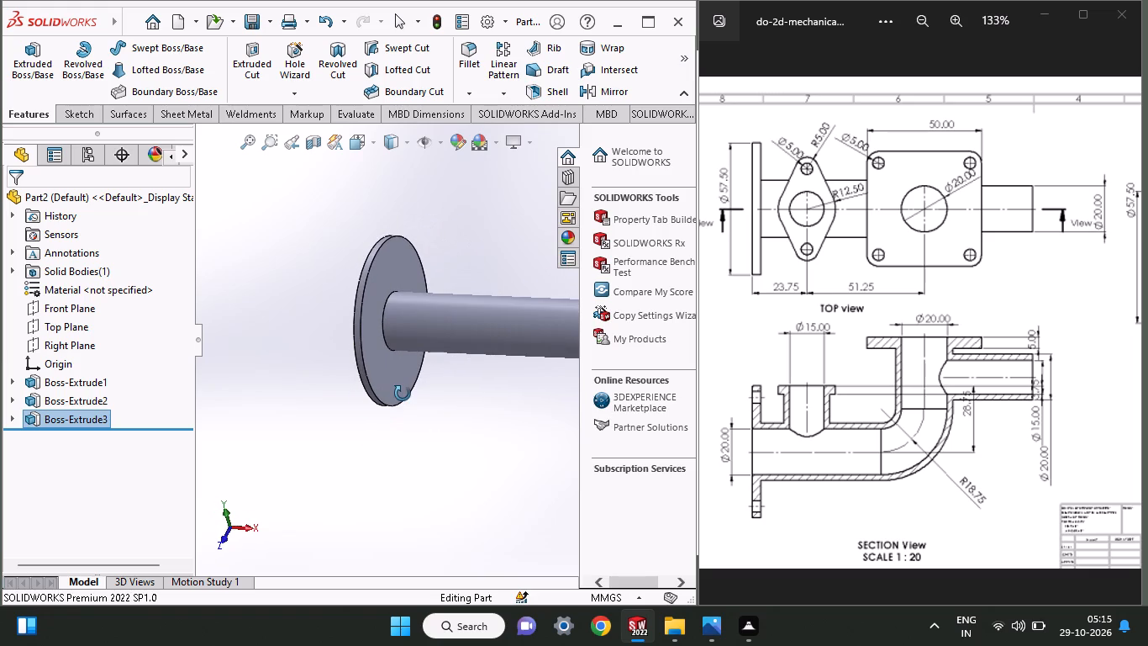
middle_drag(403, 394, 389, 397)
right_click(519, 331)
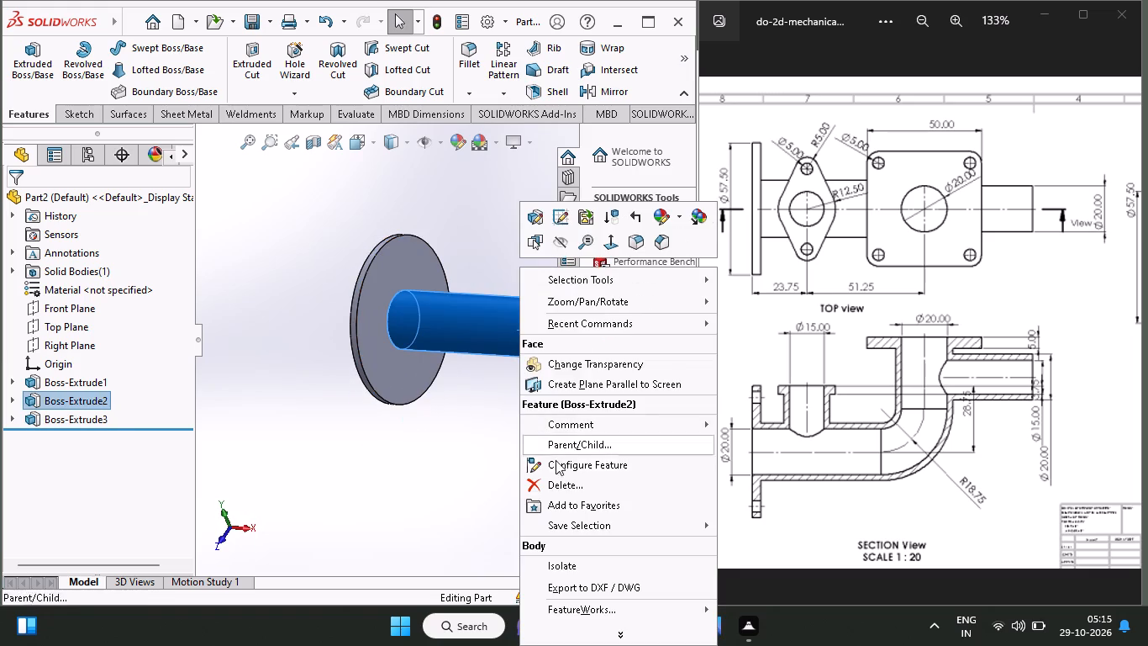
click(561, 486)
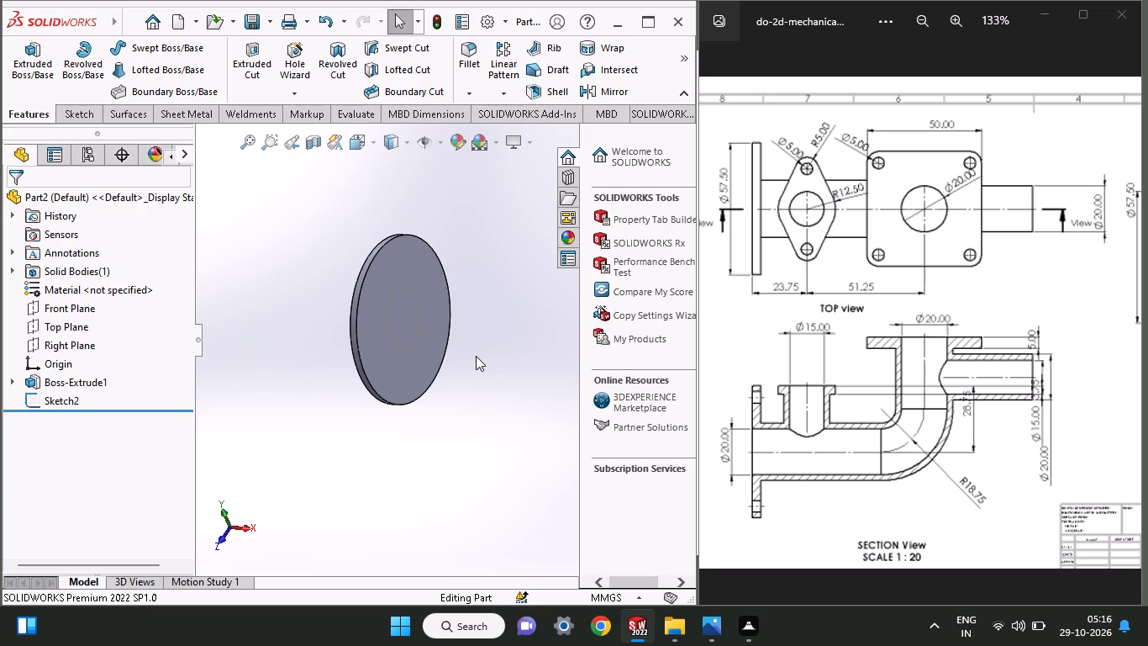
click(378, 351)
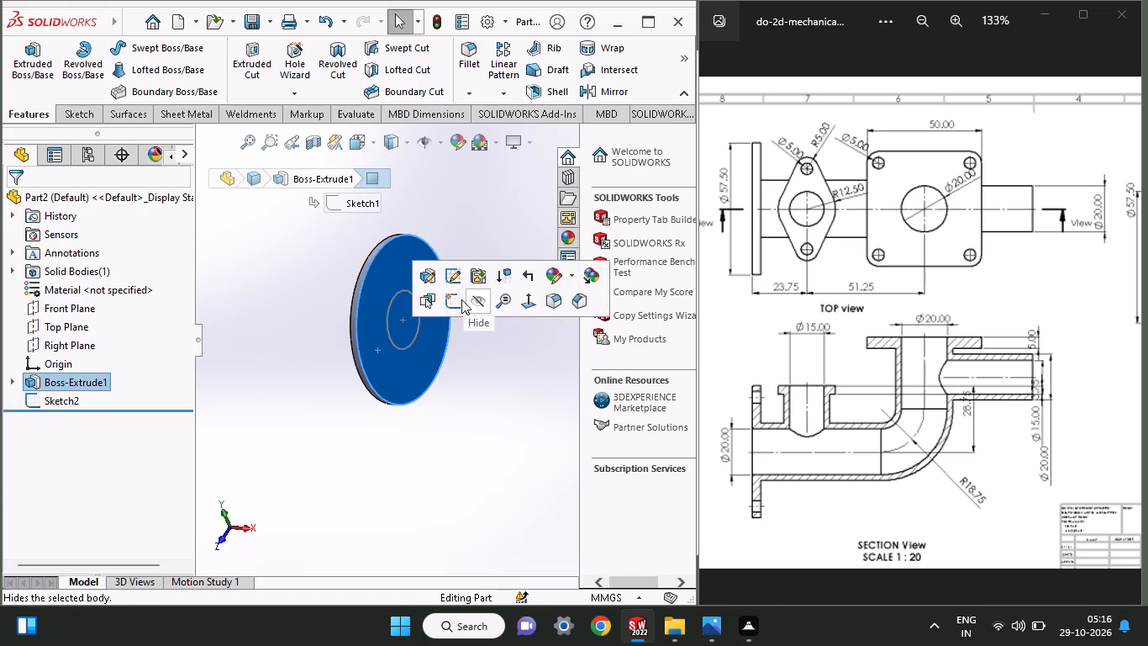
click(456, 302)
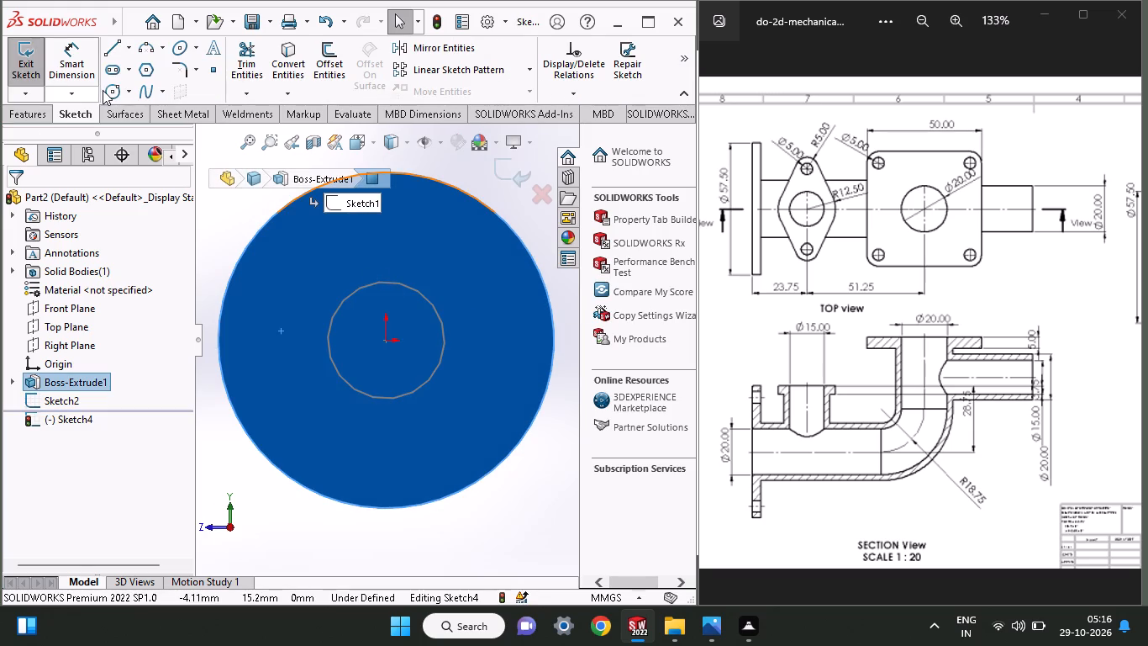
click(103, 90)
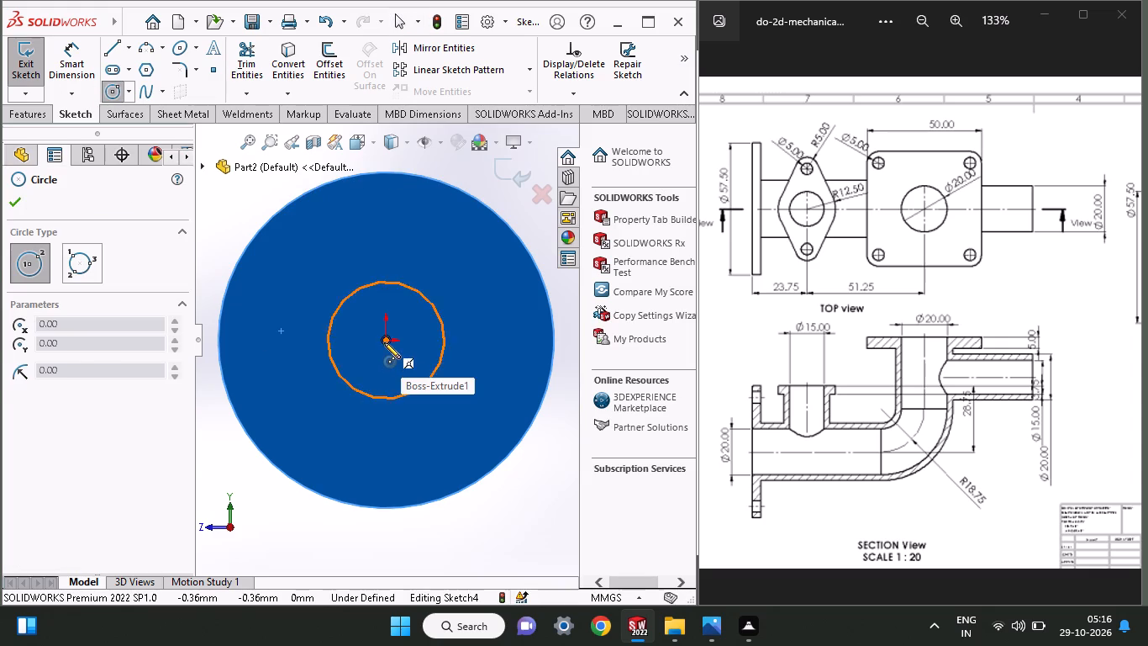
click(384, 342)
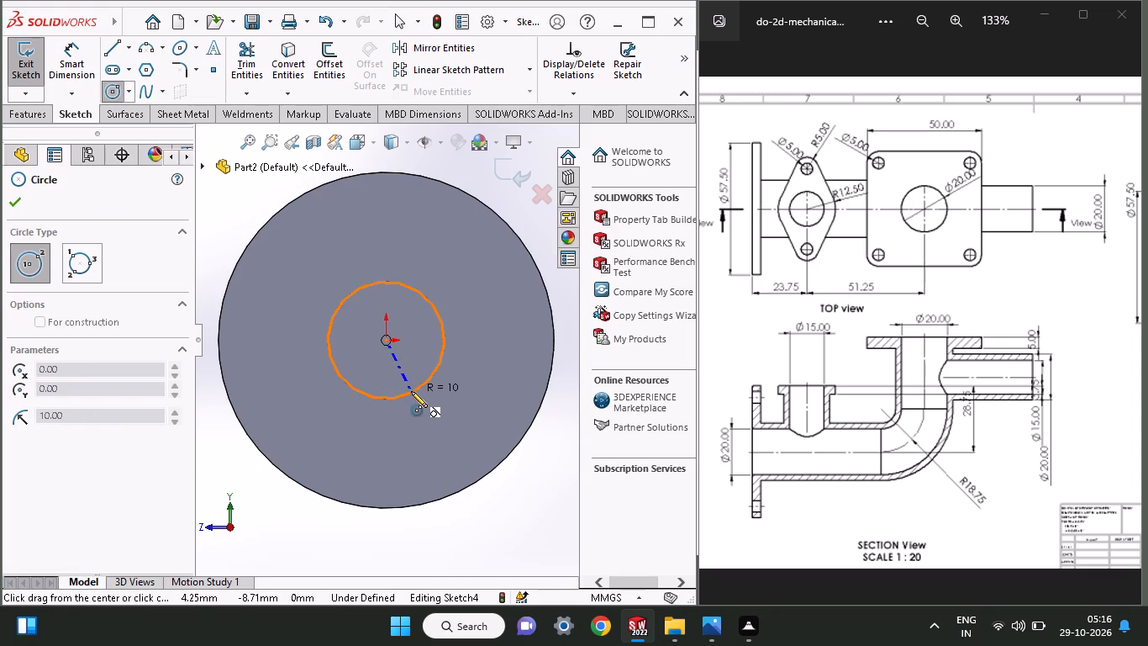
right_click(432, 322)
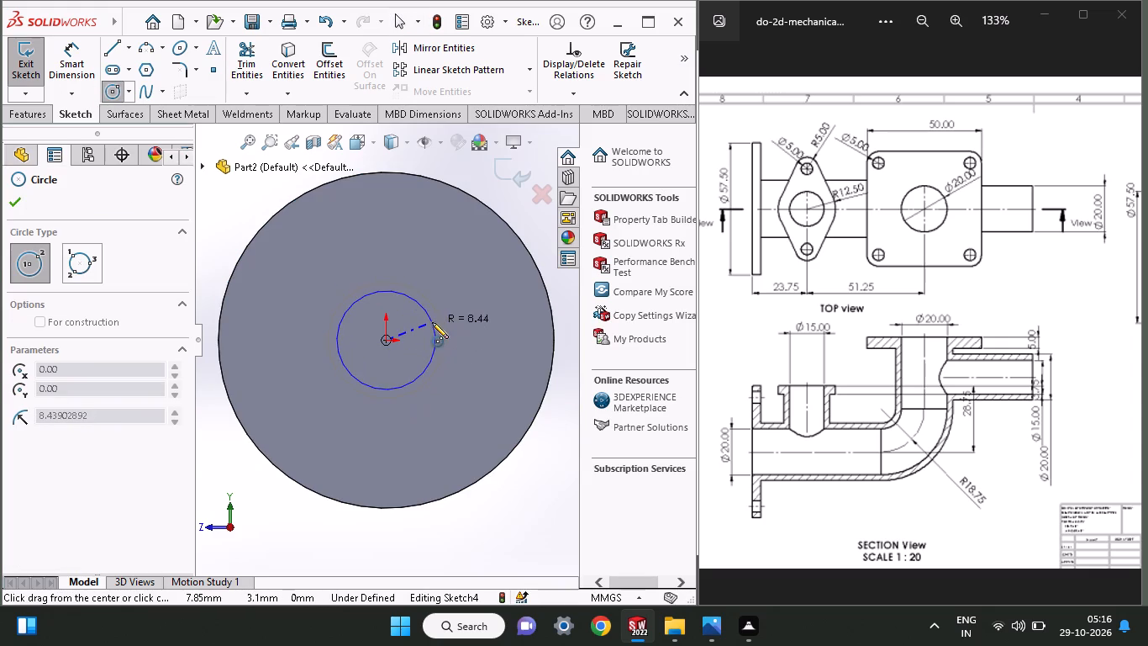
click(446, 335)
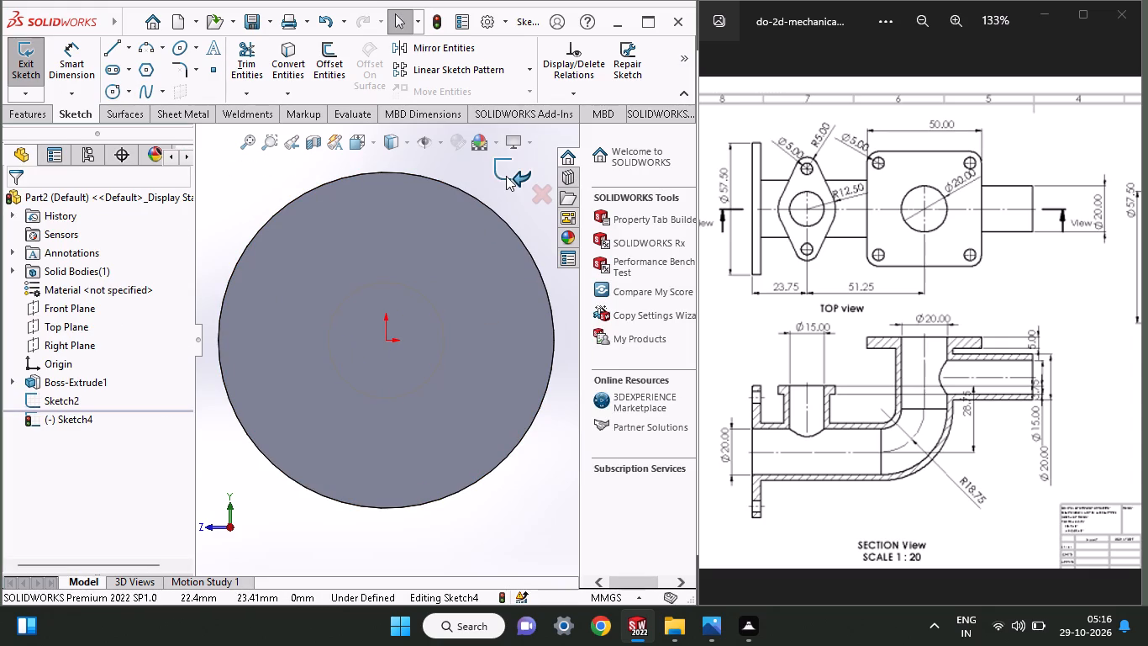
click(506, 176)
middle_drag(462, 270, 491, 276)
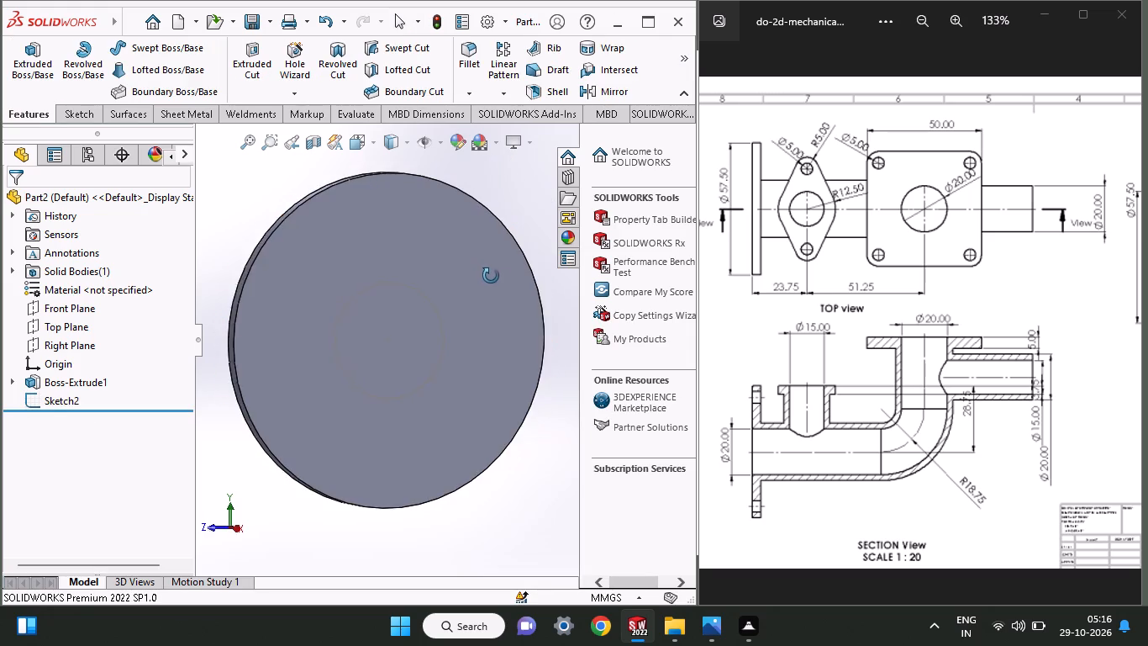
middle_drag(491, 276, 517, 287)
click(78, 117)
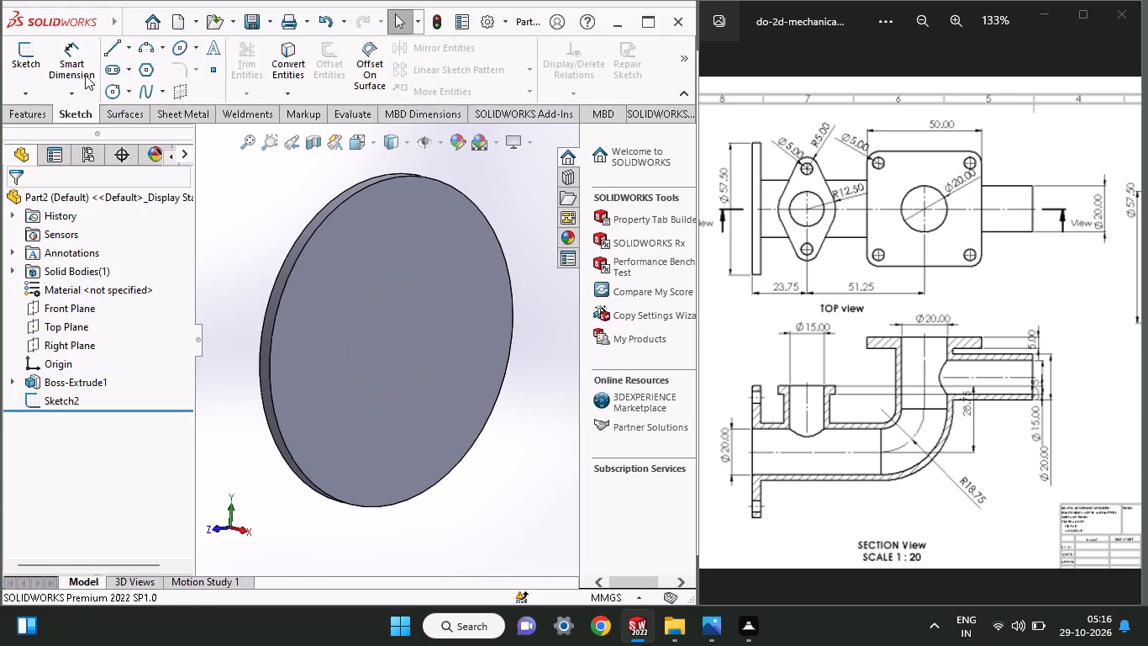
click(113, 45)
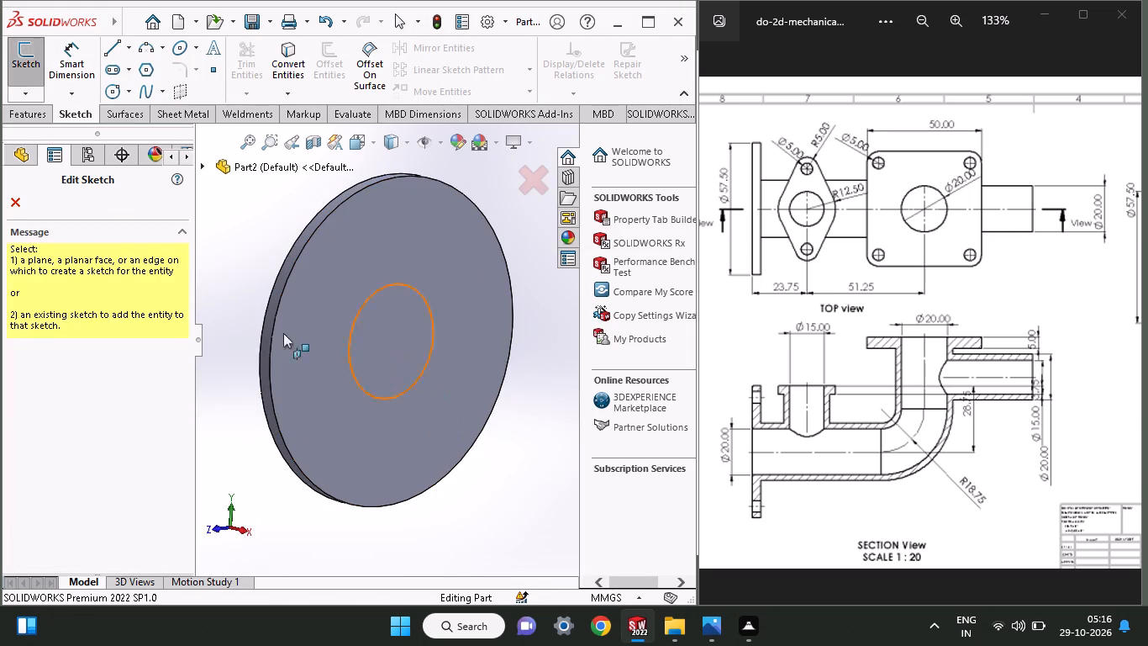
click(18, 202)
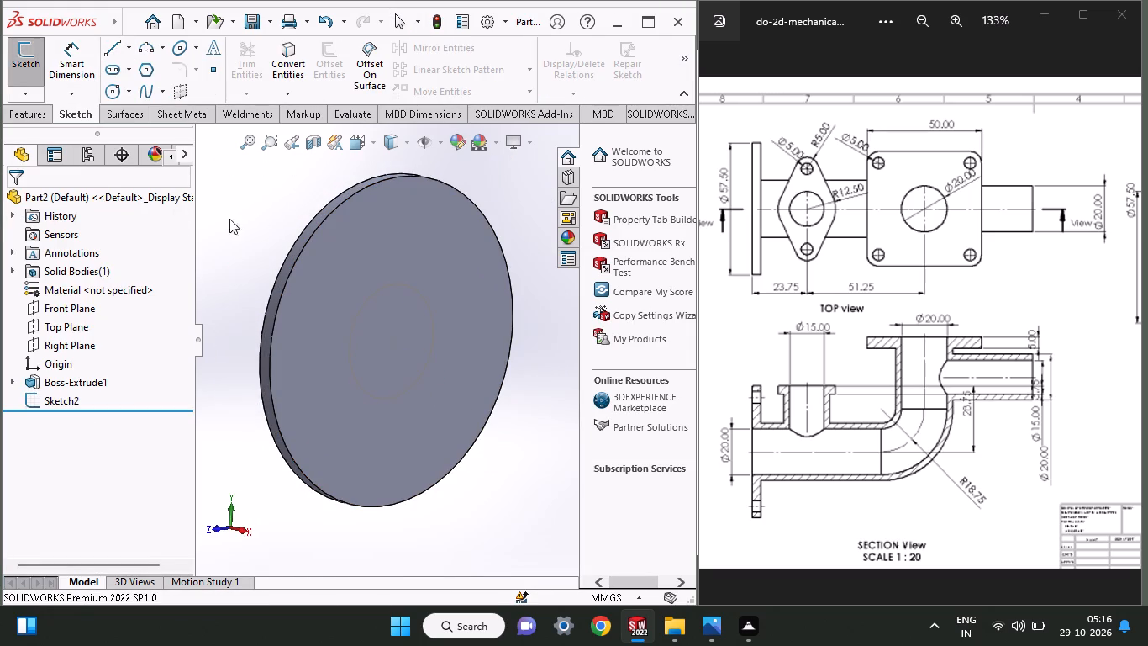
Start a 3D sketch and draw a line about 36.7 mm along X from the flange origin, with a shorter connected line rising along Y.
click(9, 93)
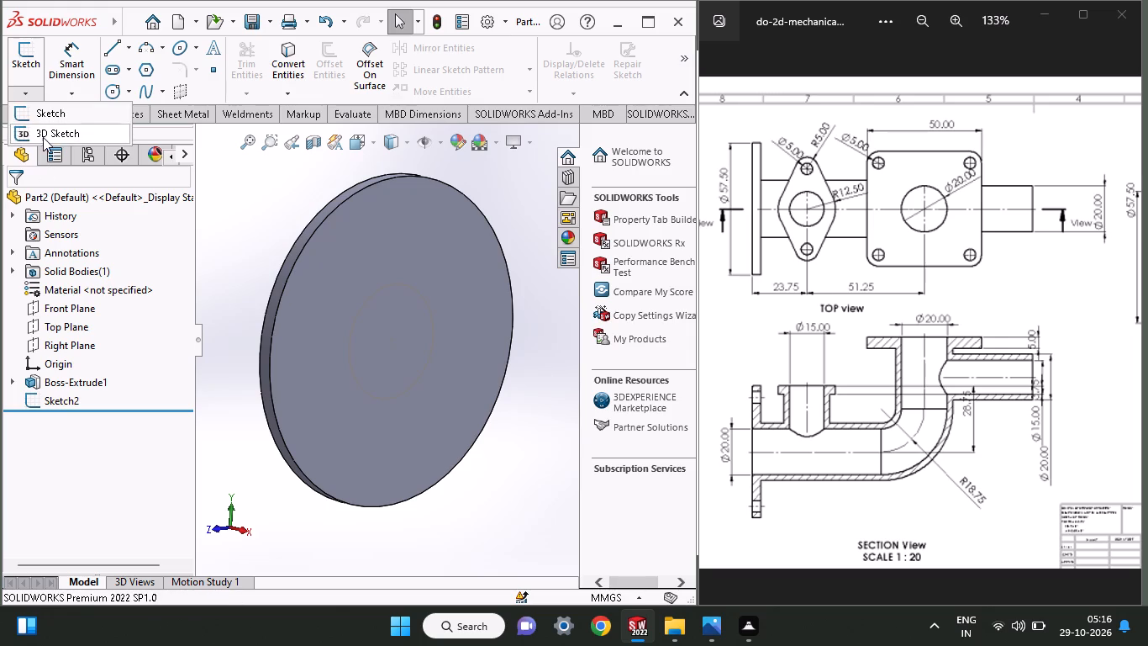
click(43, 137)
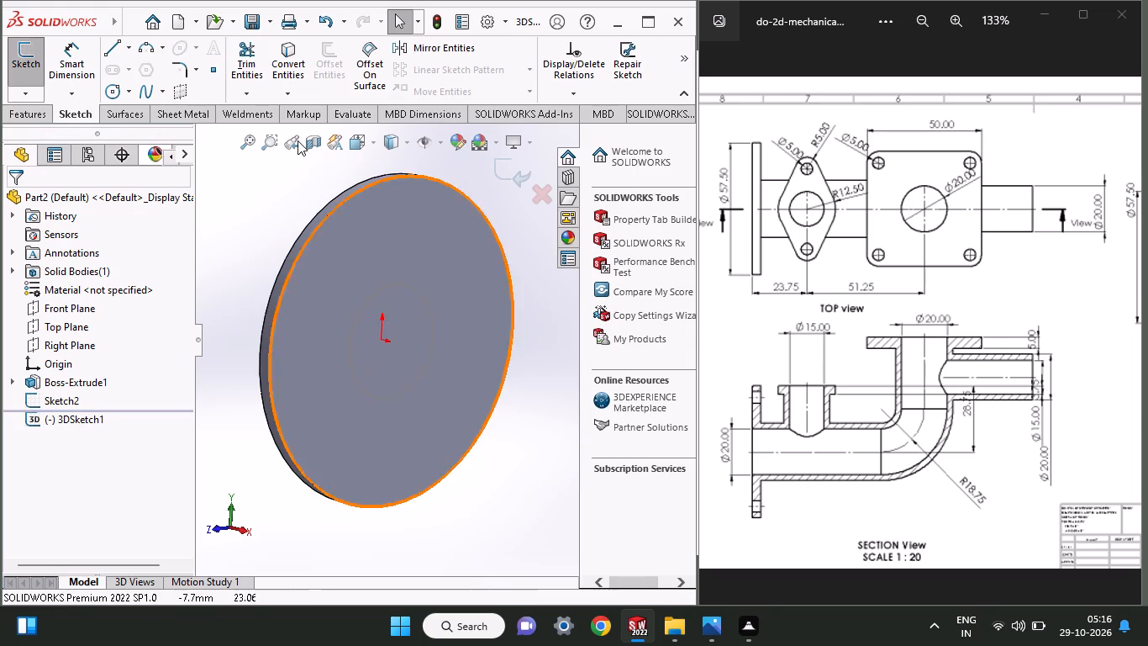
click(112, 43)
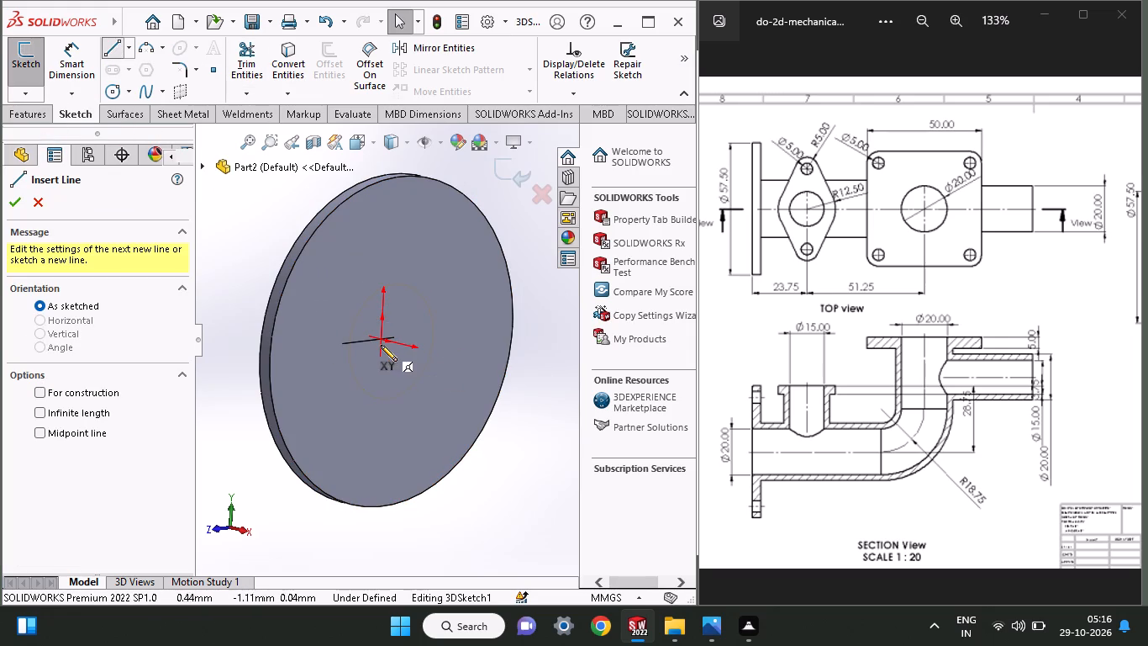
click(381, 342)
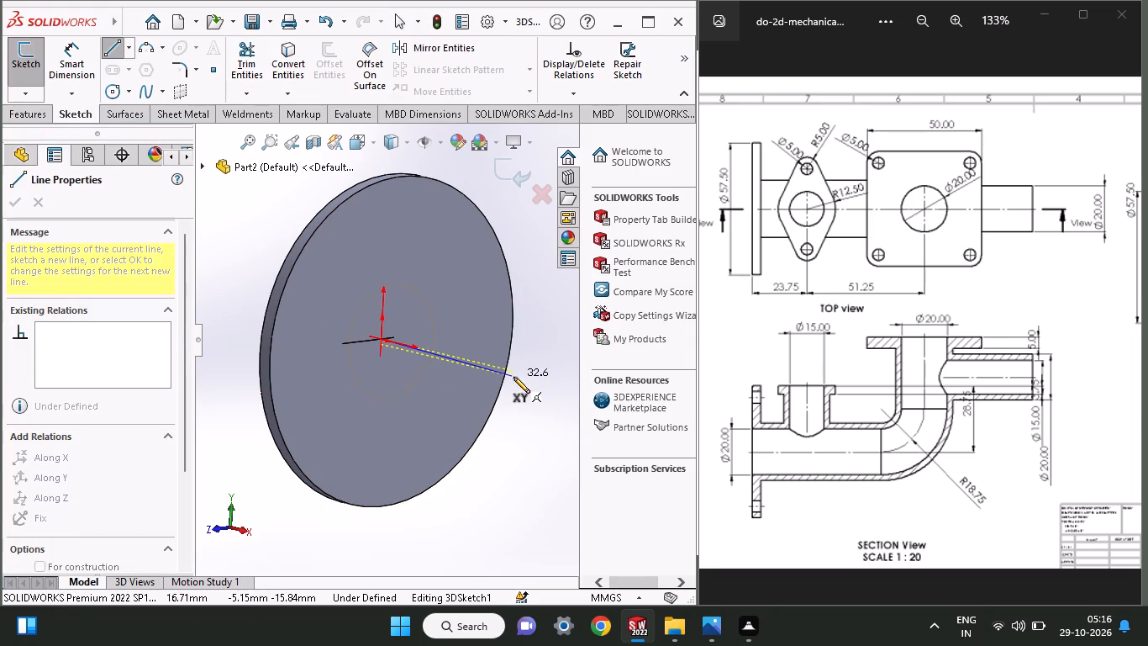
click(529, 376)
middle_drag(412, 395, 408, 396)
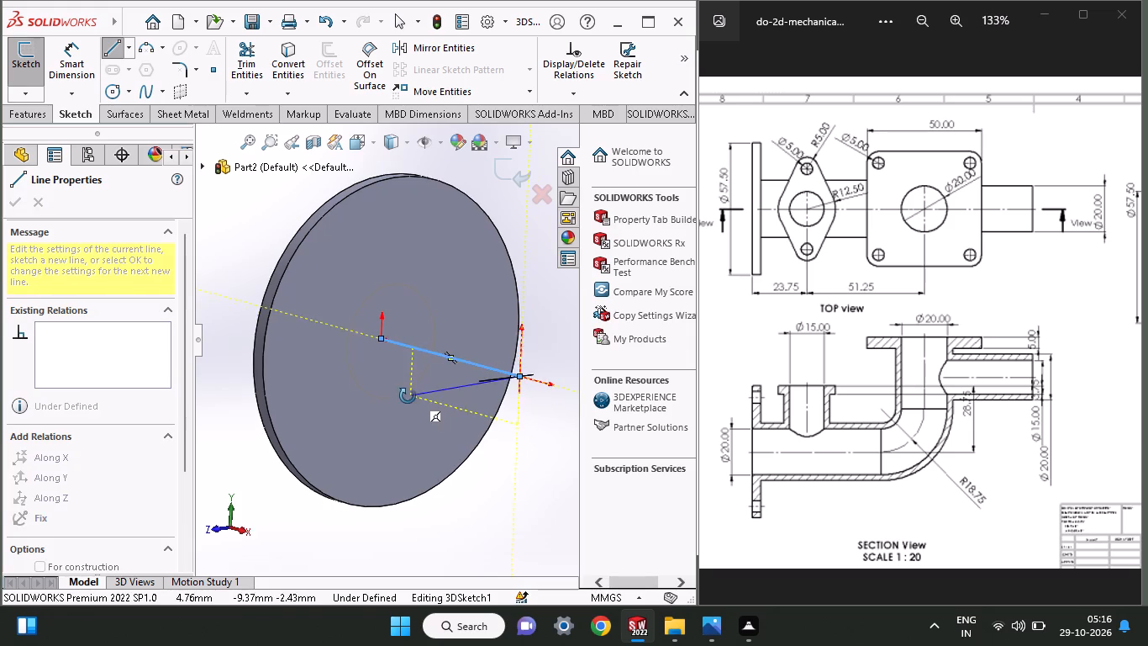
middle_drag(408, 396, 426, 426)
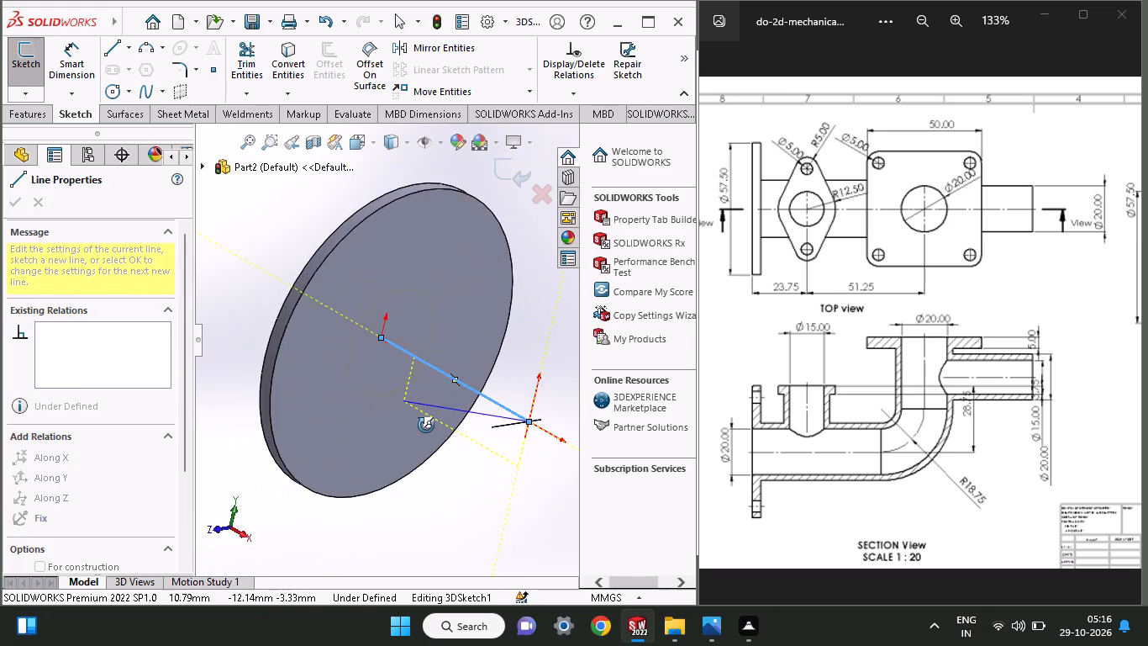
middle_drag(426, 426, 427, 426)
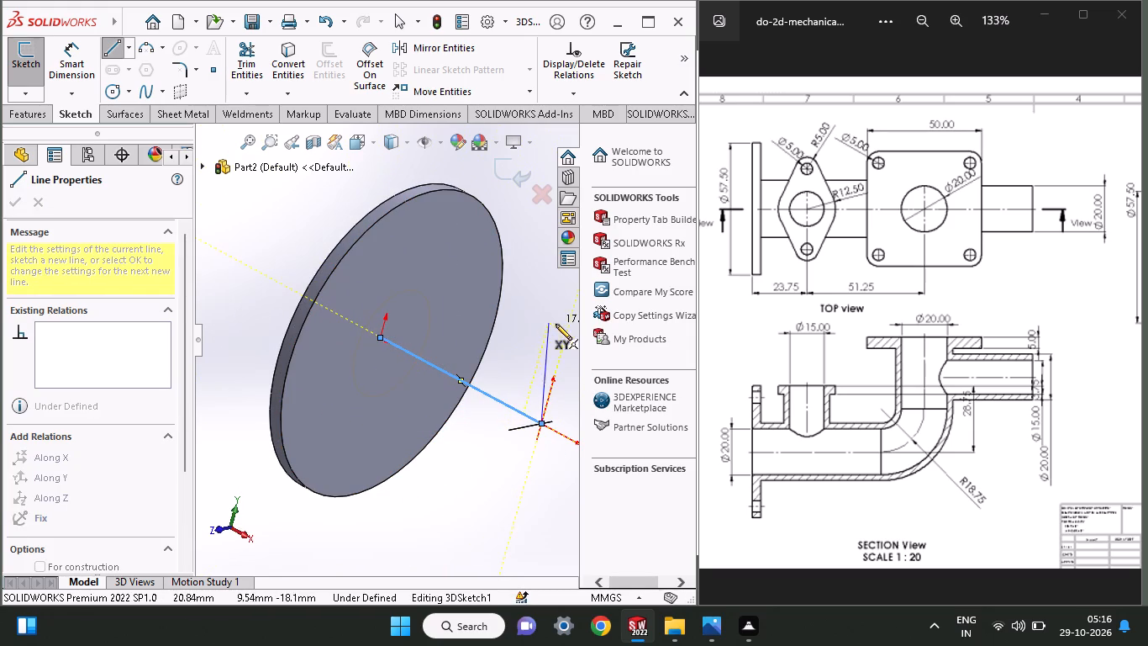
click(567, 326)
right_click(533, 336)
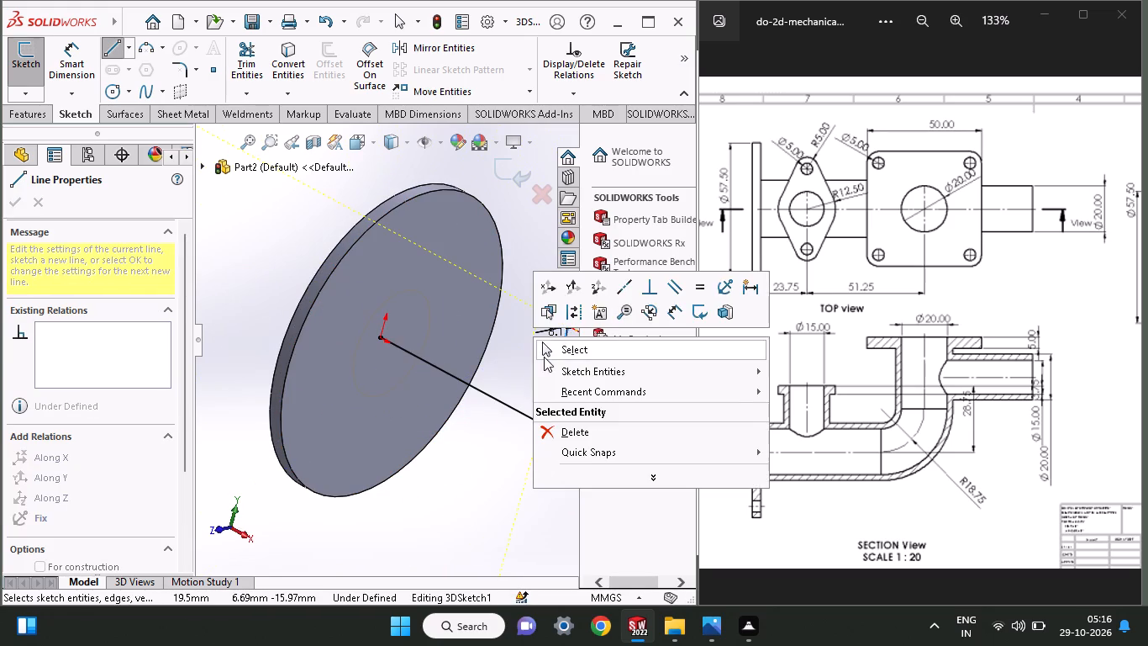
click(544, 357)
Dimension the length of the path line that runs outward from the flange origin, opening its value for editing.
click(67, 71)
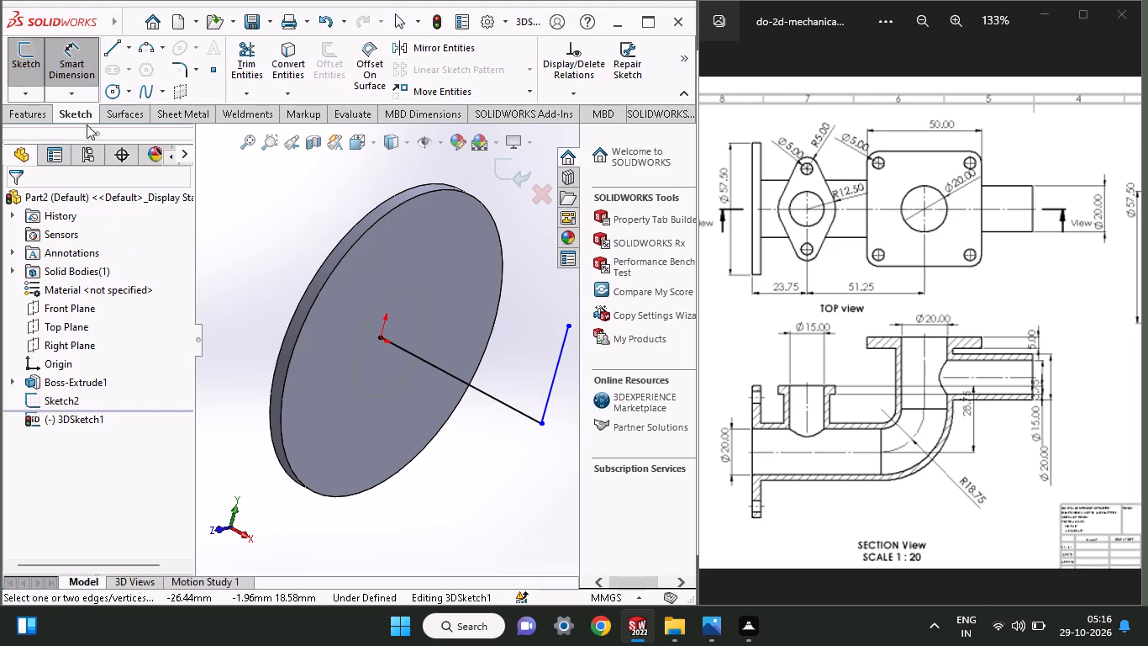
click(429, 368)
click(415, 392)
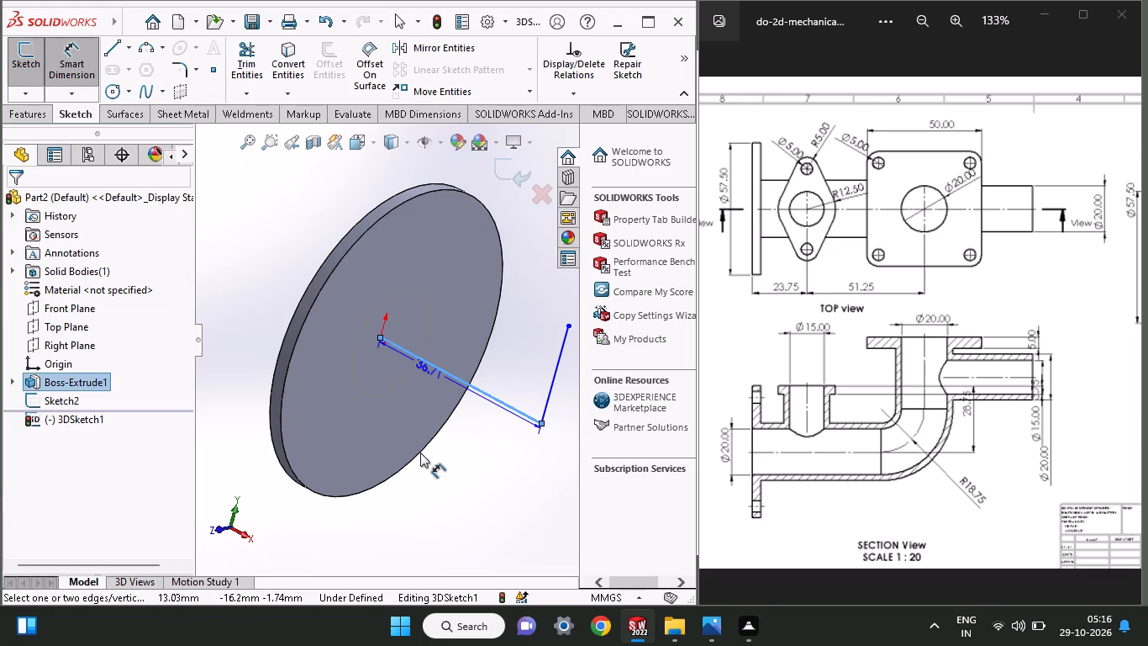
click(446, 433)
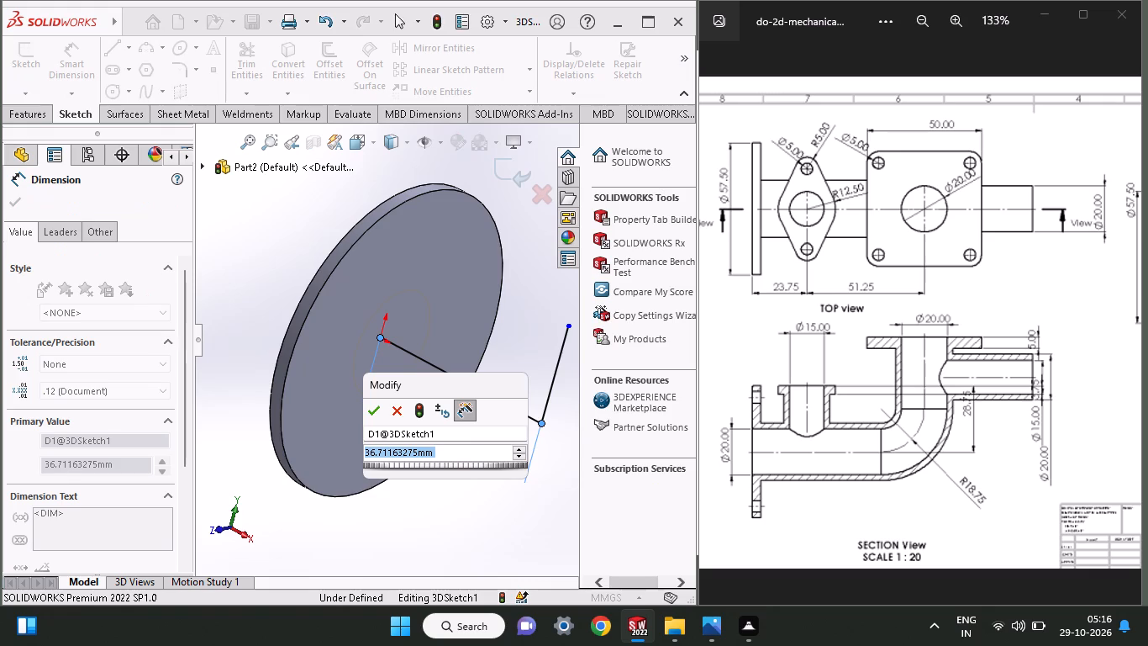
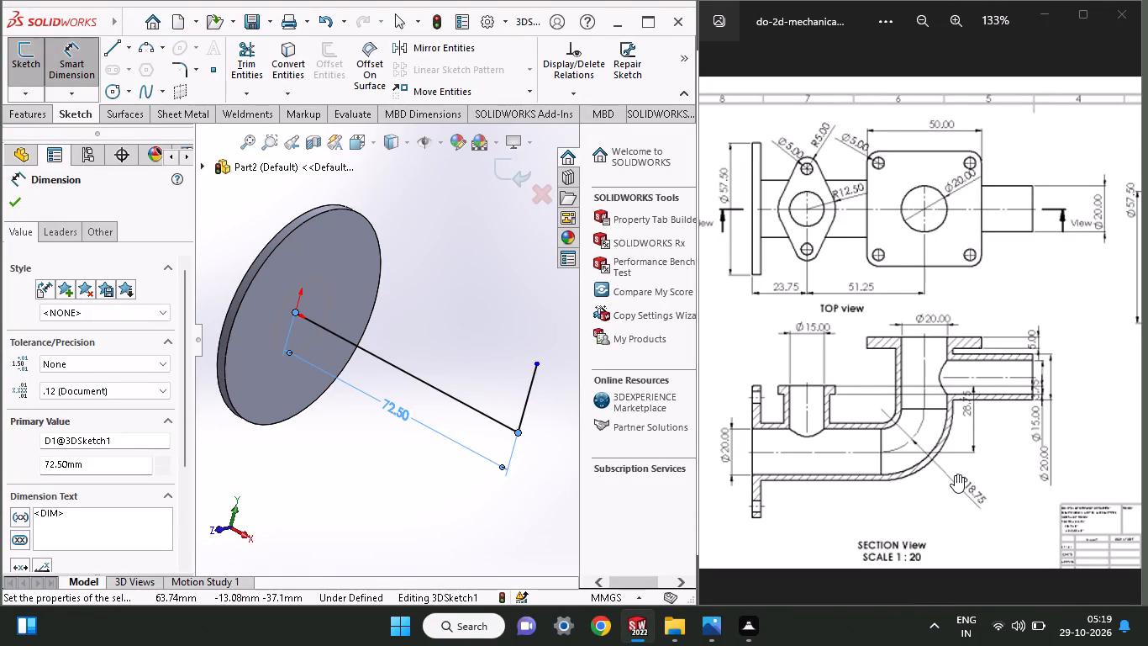
Examine the reference drawing's section view around the pipe bend and side branch for the dimensions of the path's vertical leg.
ctrl+scroll(1016, 387, down, 4)
ctrl+scroll(1016, 387, up, 7)
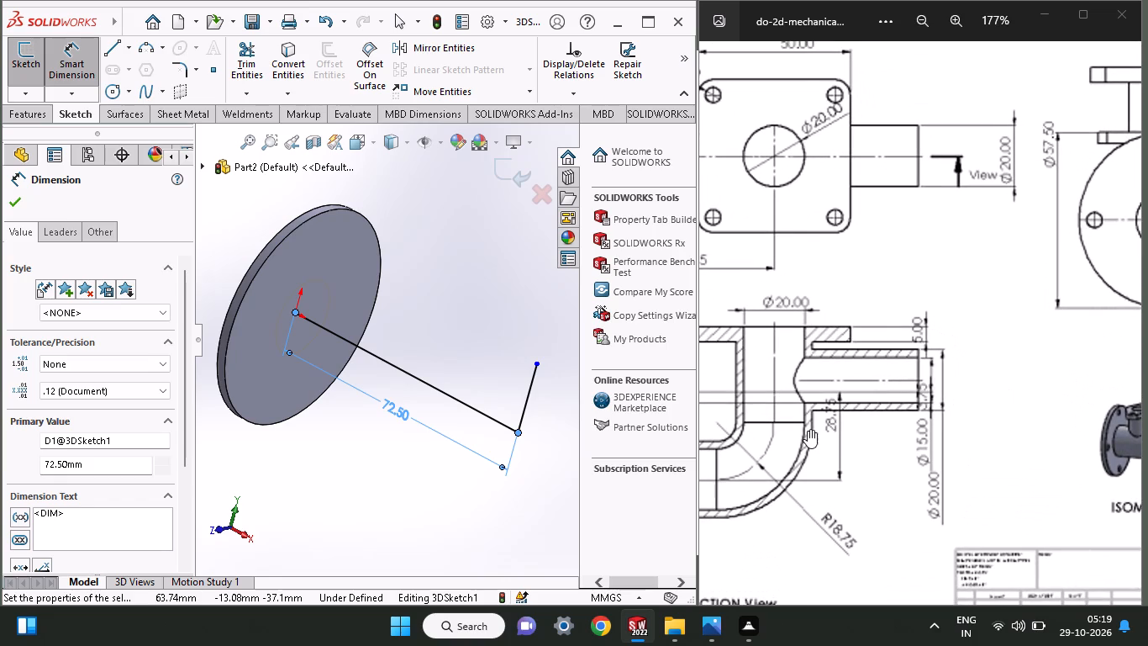
ctrl+scroll(808, 430, up, 5)
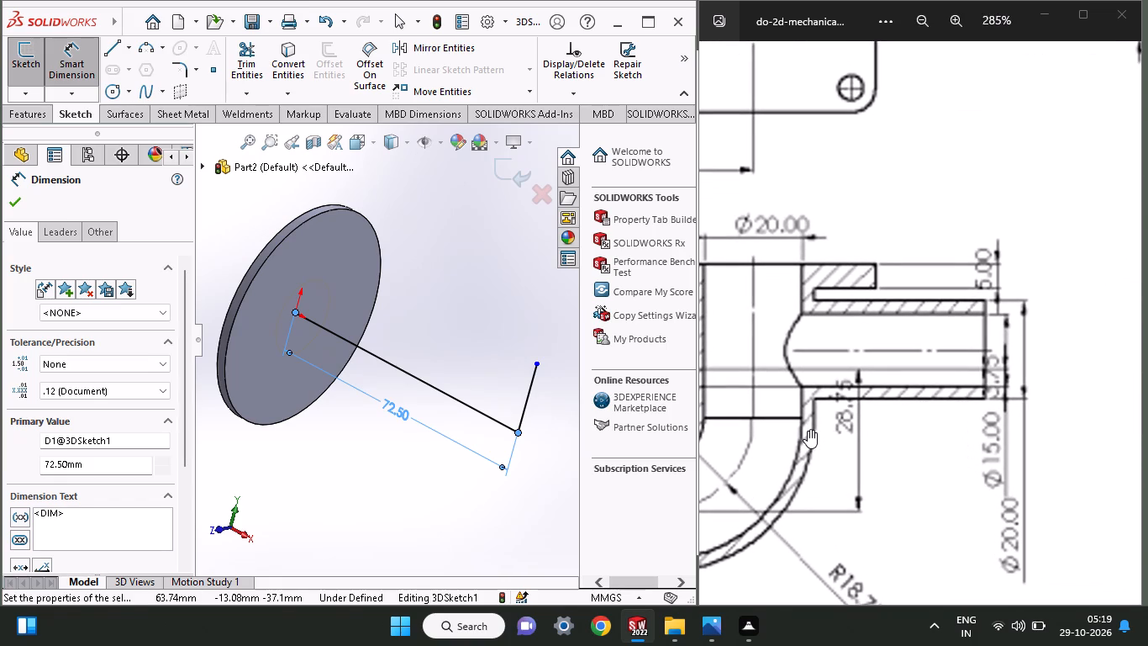
ctrl+scroll(808, 430, down, 2)
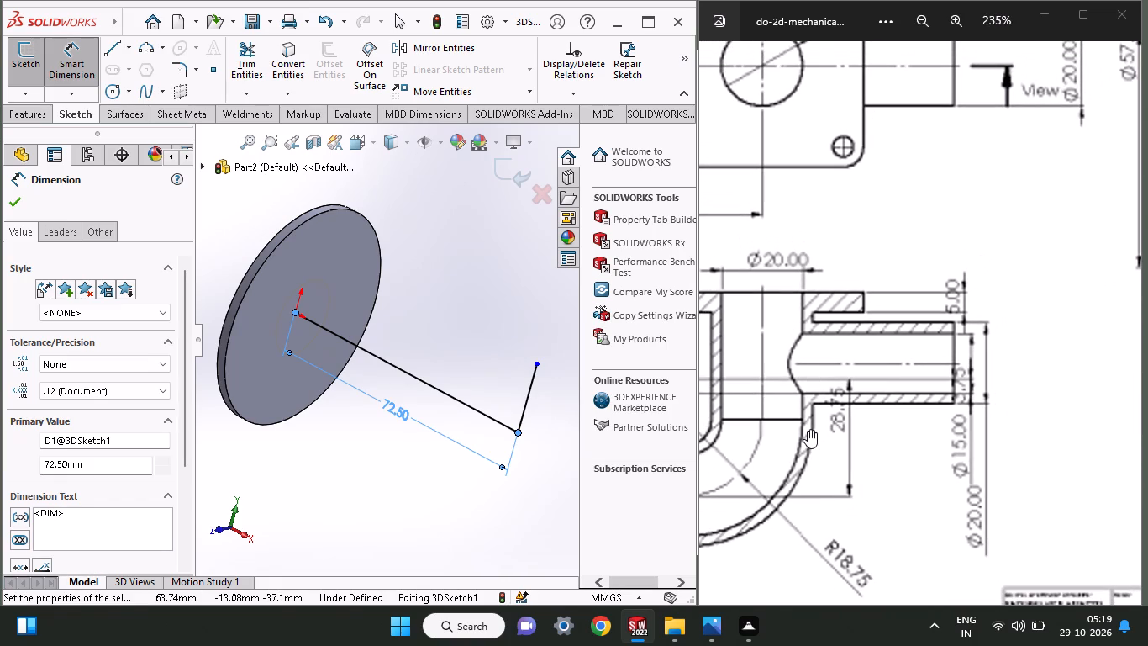
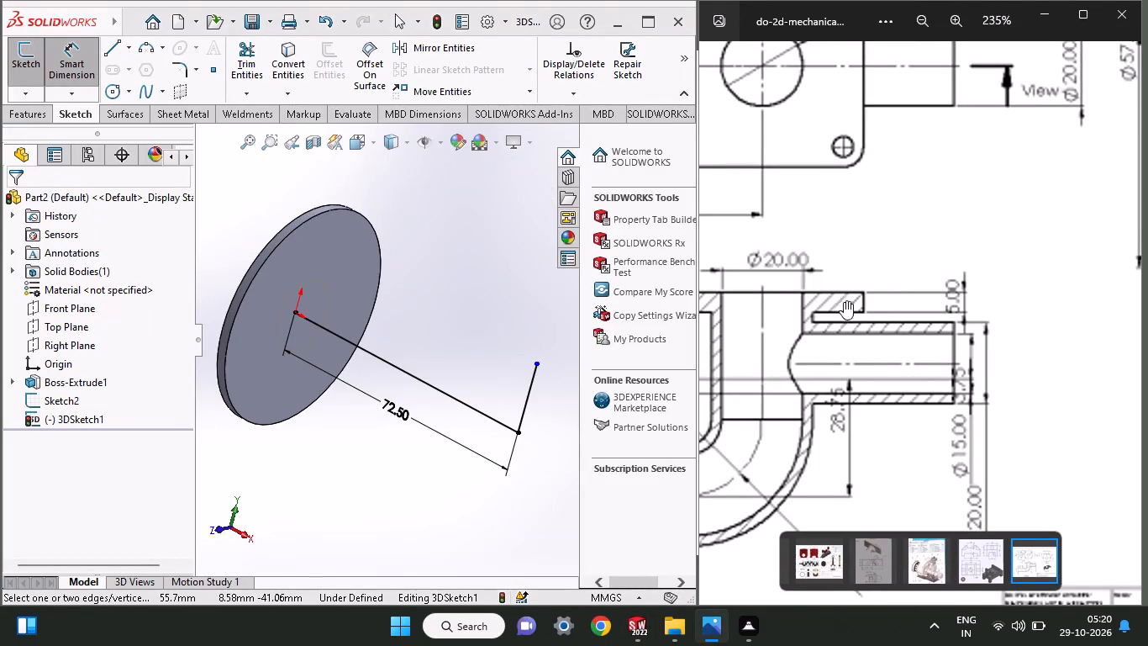
Examine the reference drawing's section view around the bend, top flange and side branch for the vertical leg's height dimensions.
middle_drag(818, 211, 1060, 189)
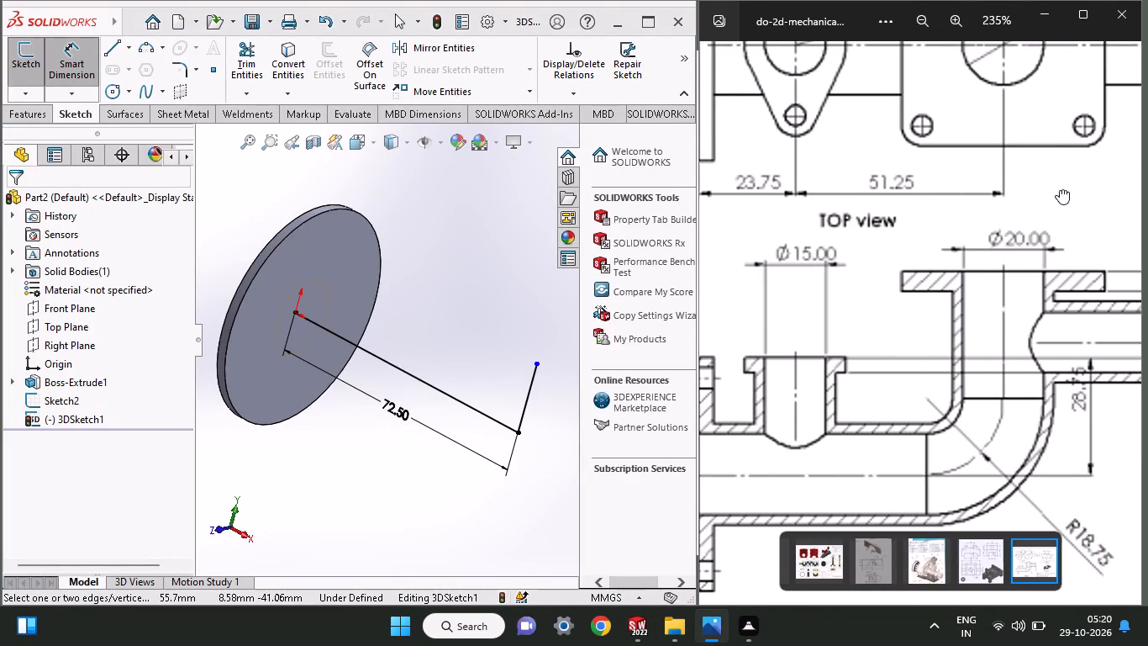
middle_drag(1060, 189, 843, 218)
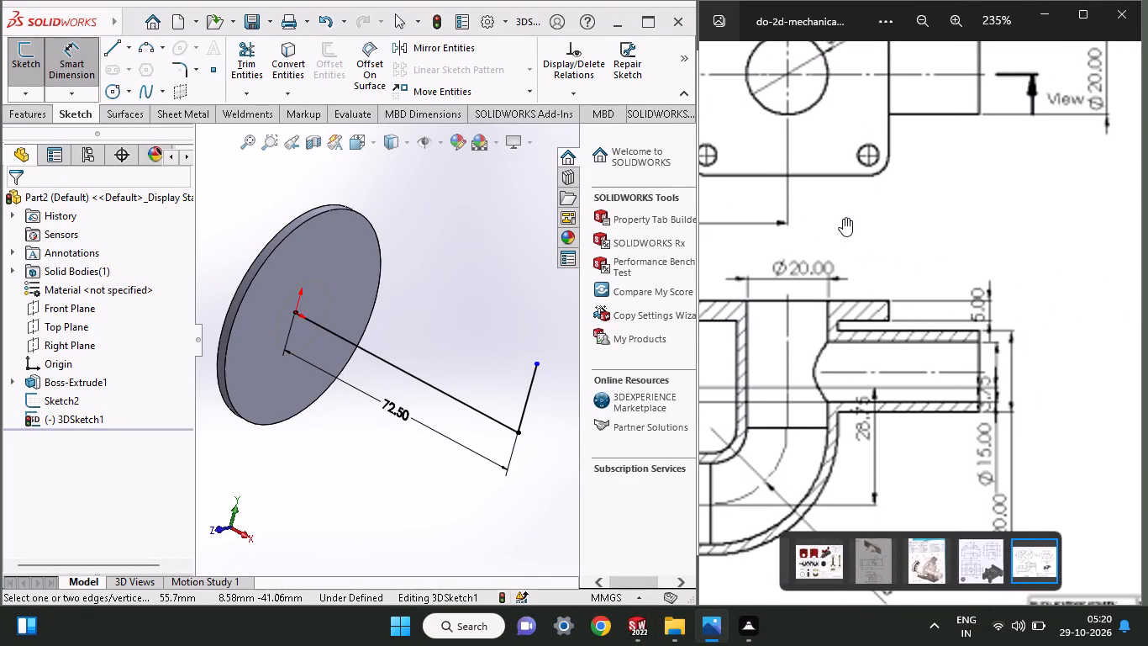
middle_drag(924, 480, 925, 421)
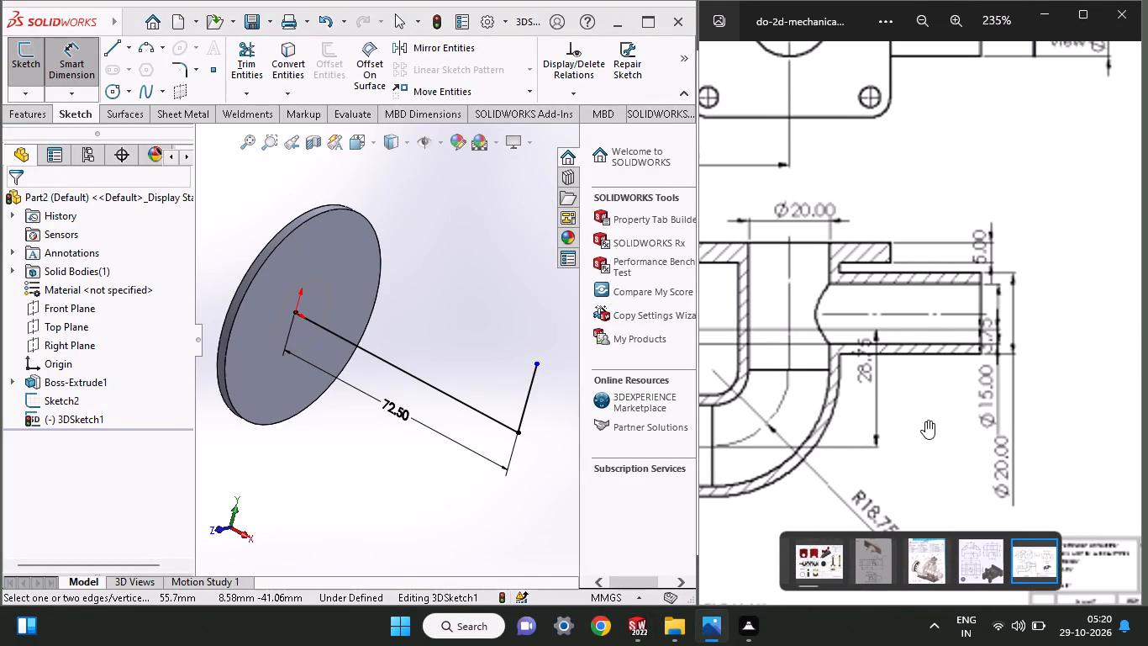
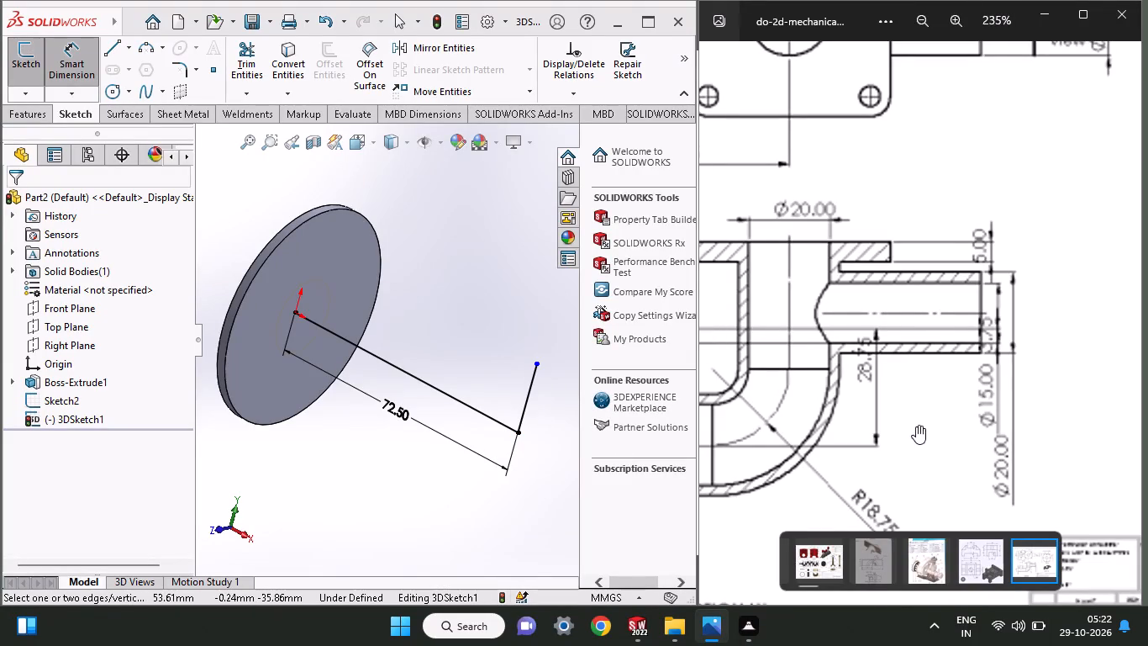
Examine the reference drawing's top view and section view for dimensions that define the vertical leg above the bend.
middle_drag(921, 423, 1054, 605)
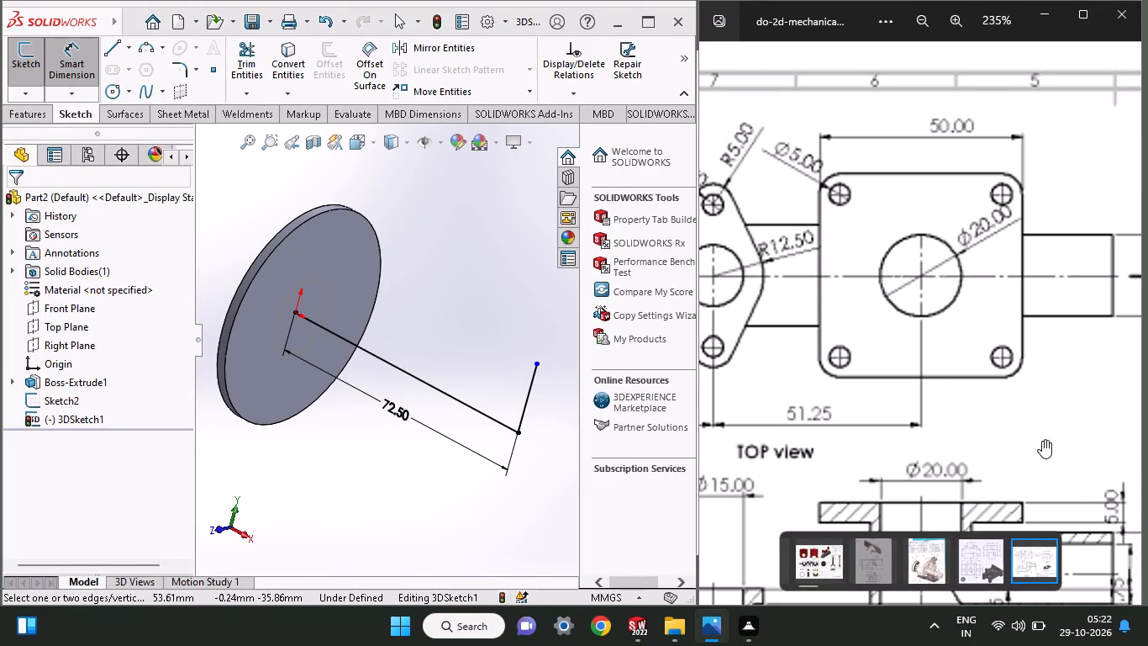
middle_drag(1042, 440, 535, 283)
middle_drag(855, 156, 763, 421)
middle_drag(819, 432, 1147, 299)
middle_drag(923, 467, 961, 402)
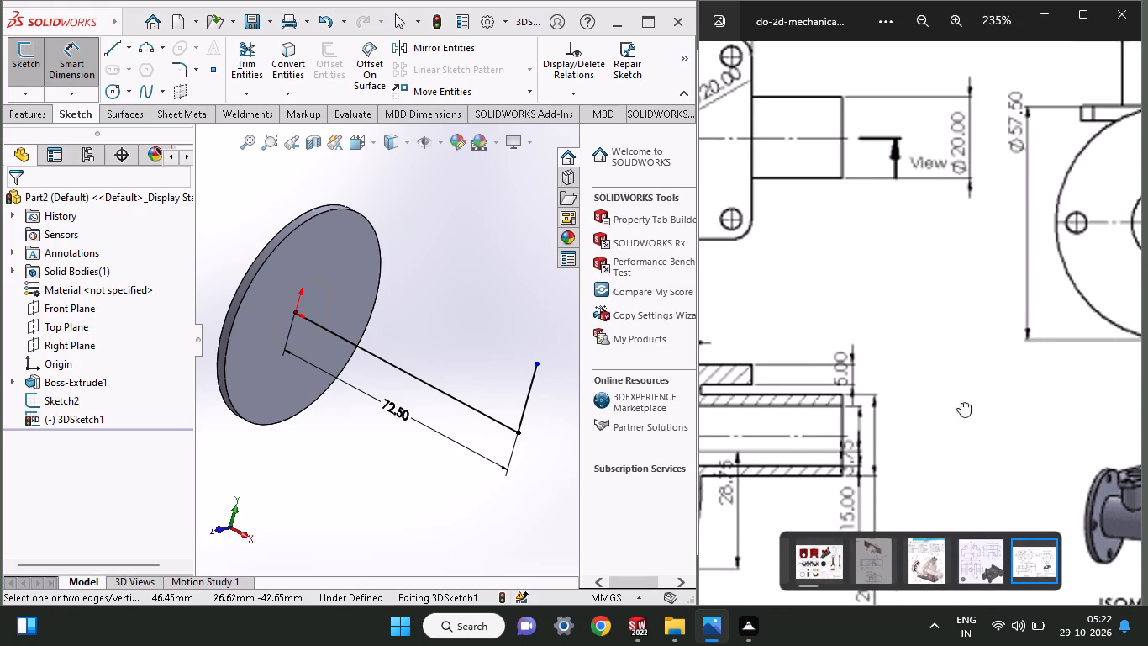
middle_drag(961, 402, 1147, 275)
middle_drag(945, 432, 1028, 403)
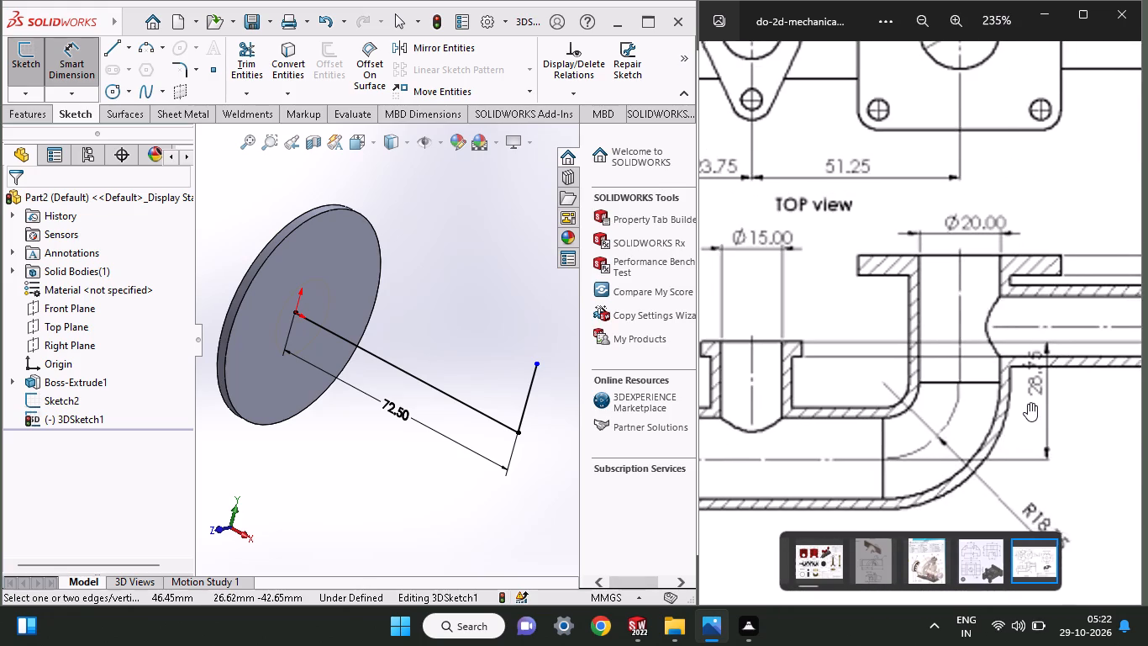
middle_drag(1028, 403, 1038, 357)
middle_drag(747, 403, 941, 401)
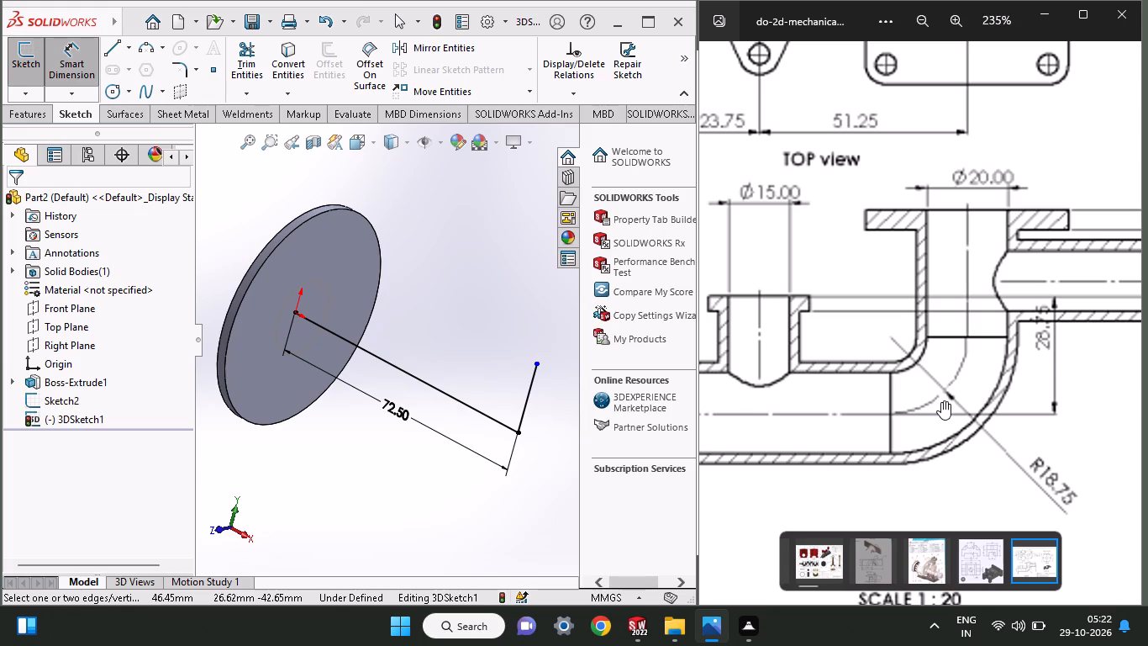
middle_drag(822, 406, 929, 463)
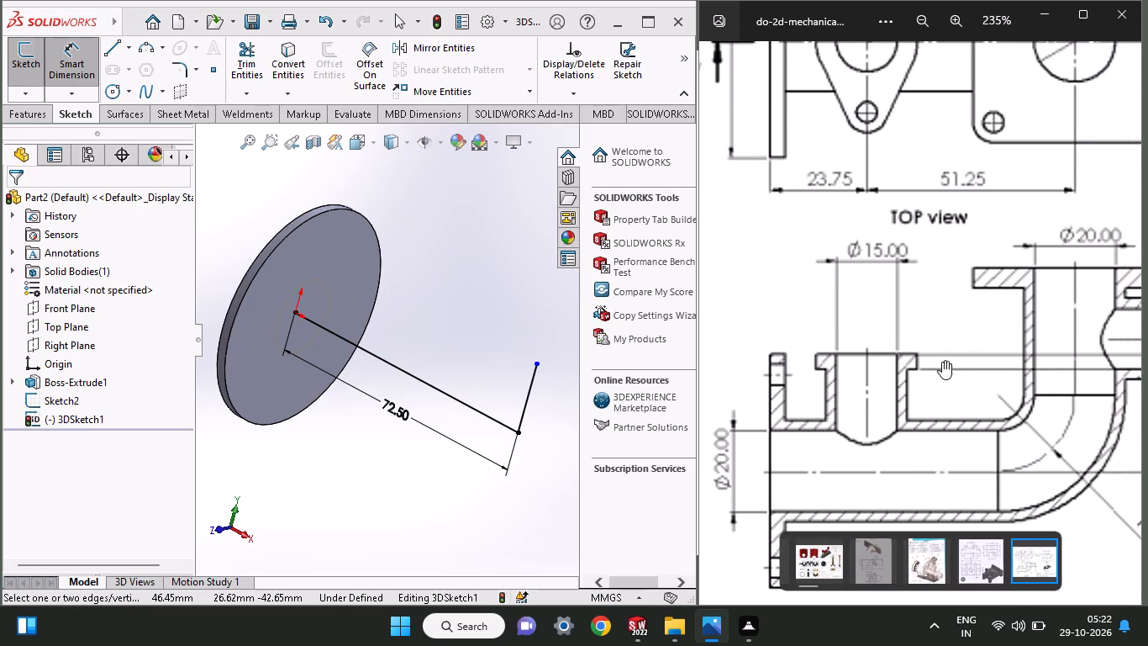
middle_drag(951, 274, 916, 300)
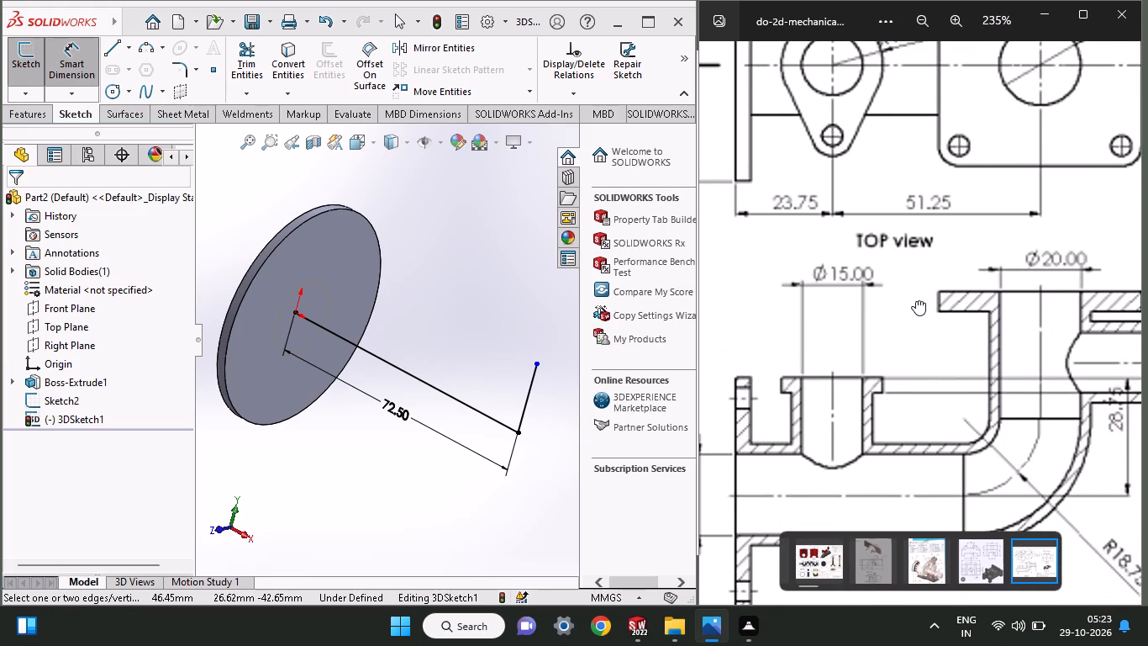
middle_drag(916, 300, 874, 299)
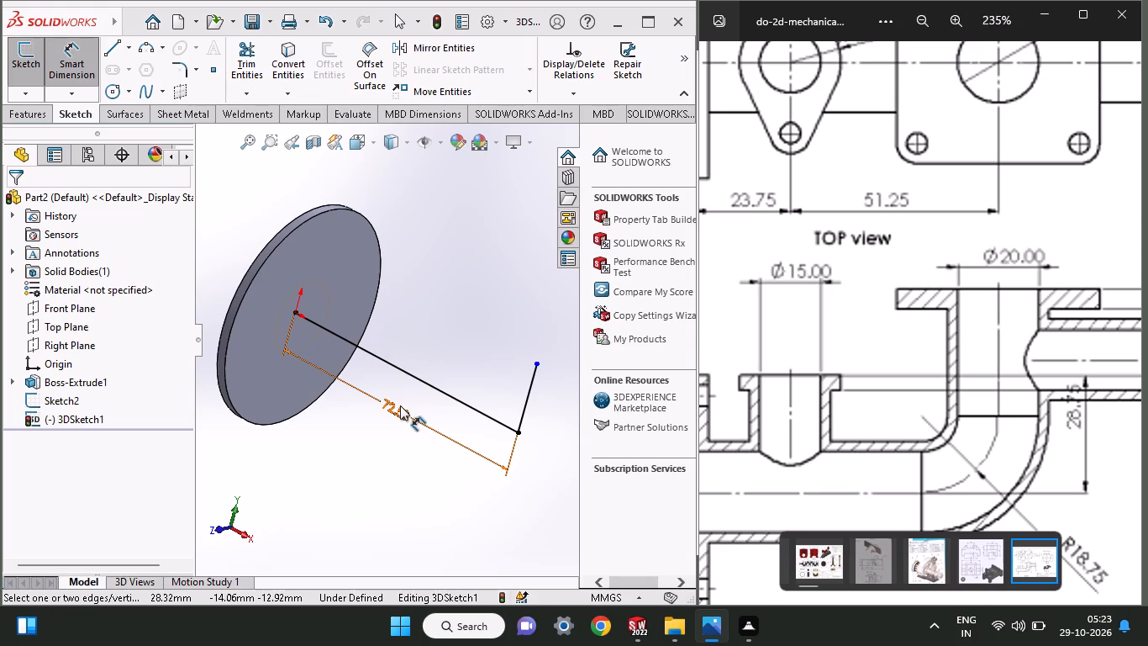
Compare the 3D sketch path with the drawing's section, right and isometric views to work out the vertical leg's height.
middle_drag(420, 331, 416, 332)
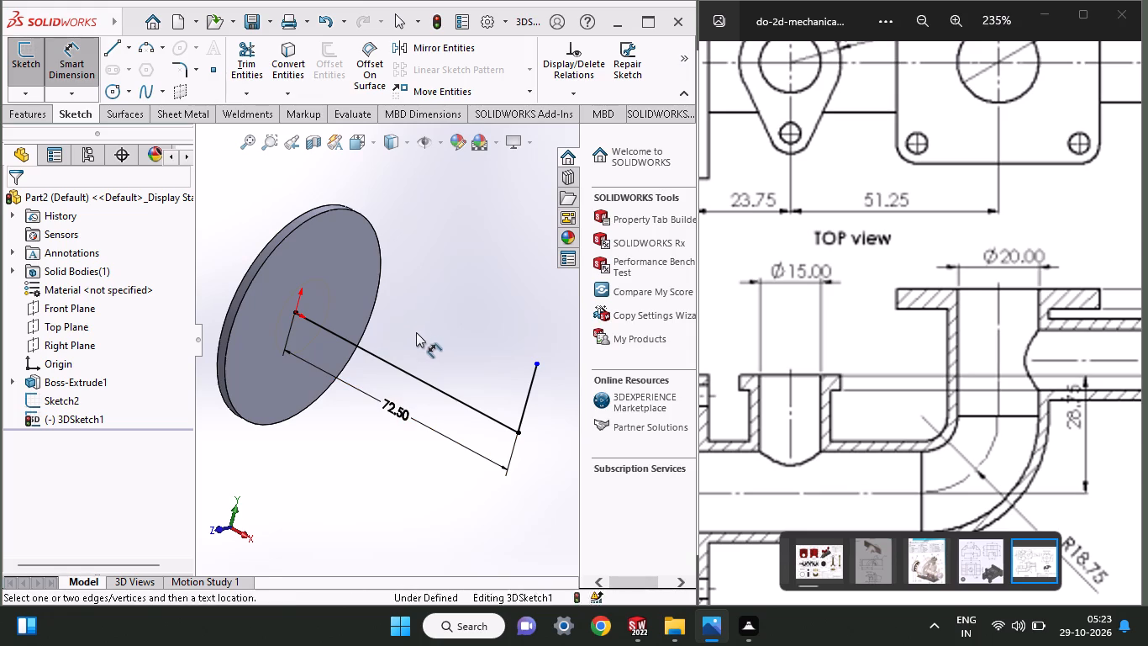
middle_drag(416, 332, 410, 305)
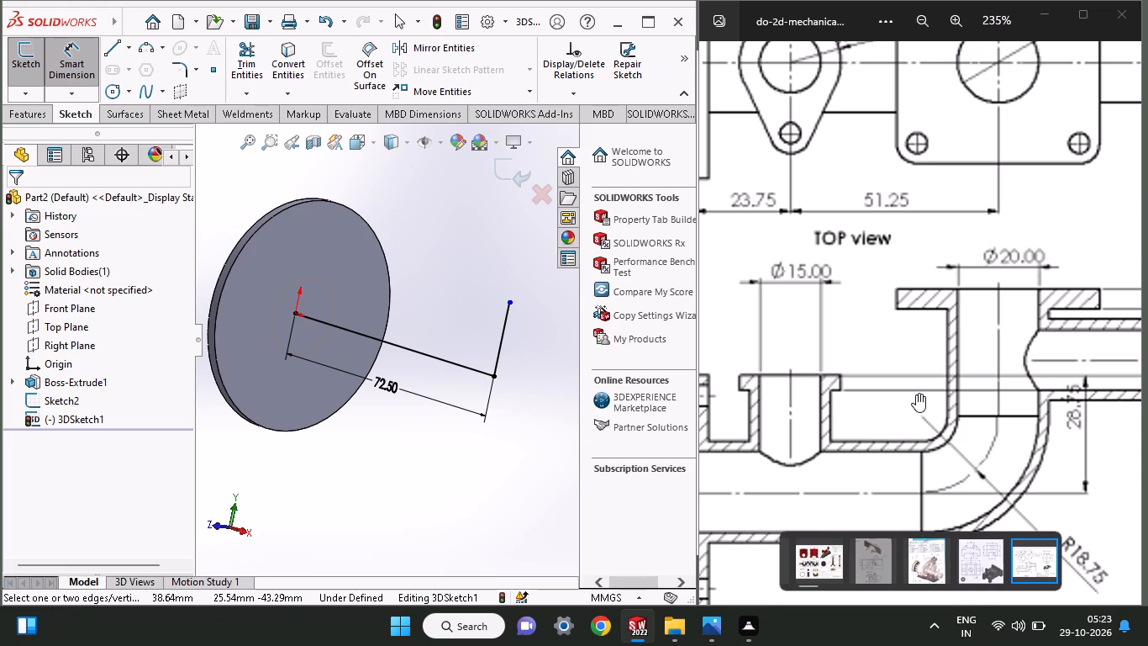
middle_drag(955, 373, 919, 386)
middle_drag(919, 386, 761, 365)
middle_drag(736, 393, 772, 390)
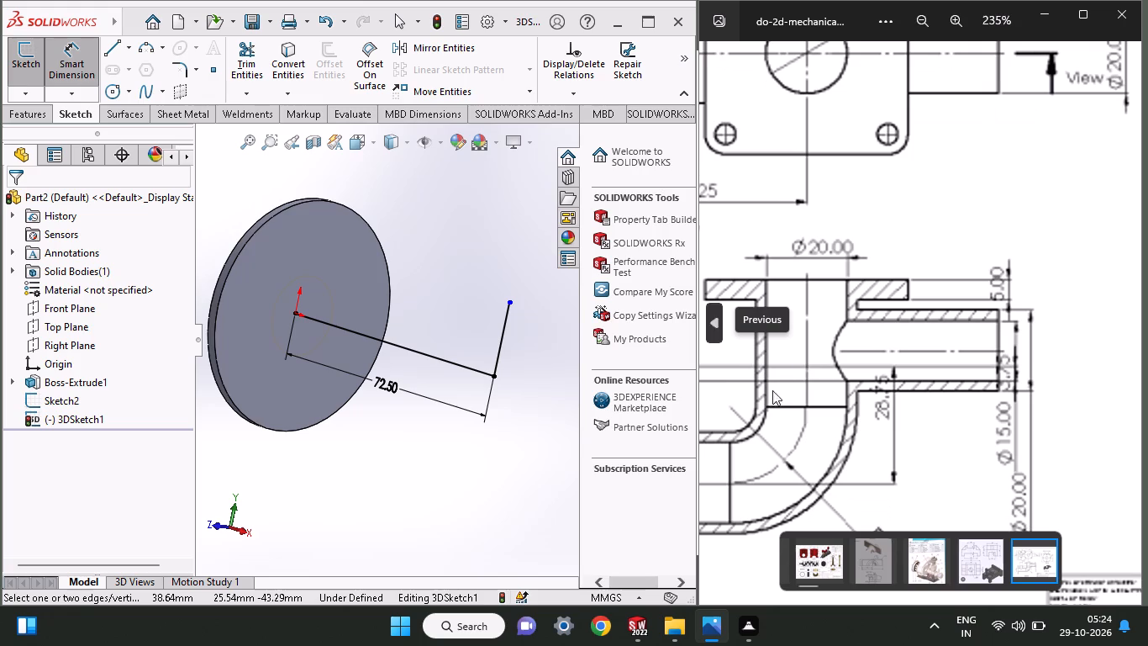
middle_drag(772, 390, 903, 316)
middle_drag(816, 426, 1070, 311)
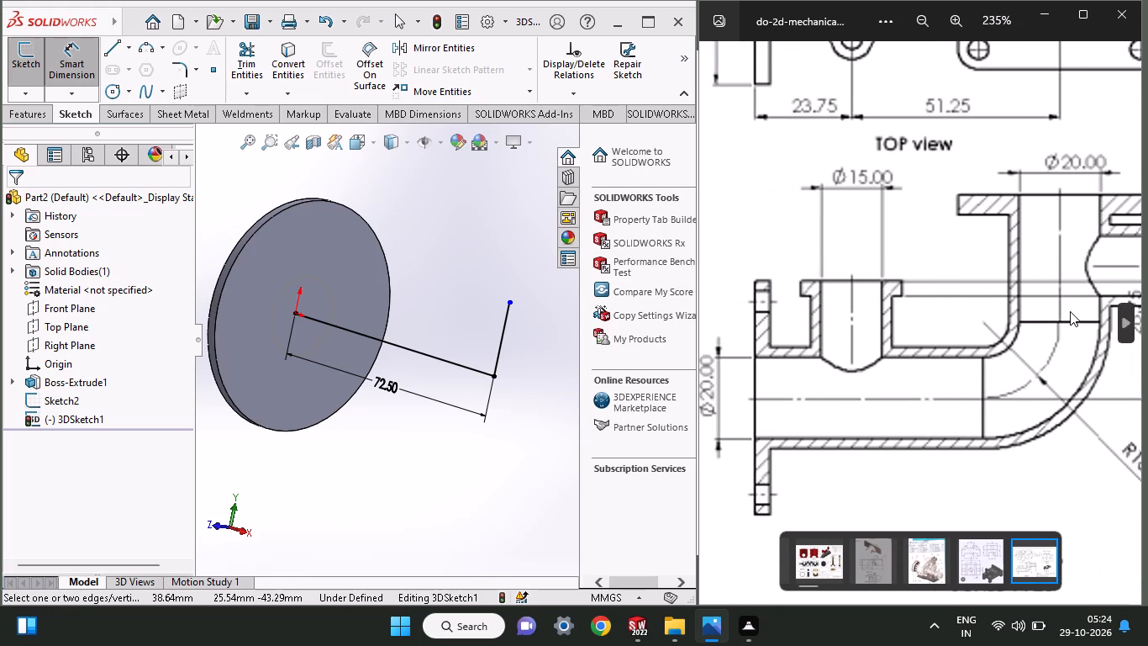
middle_drag(1070, 311, 890, 517)
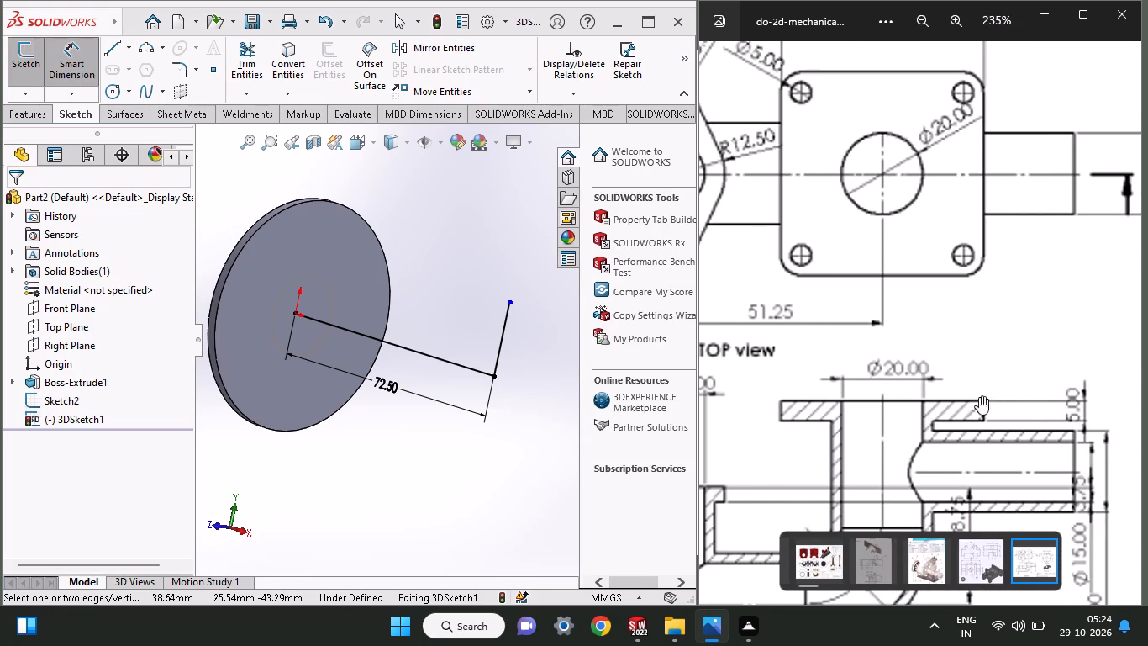
middle_drag(996, 375, 674, 280)
middle_drag(787, 238, 582, 262)
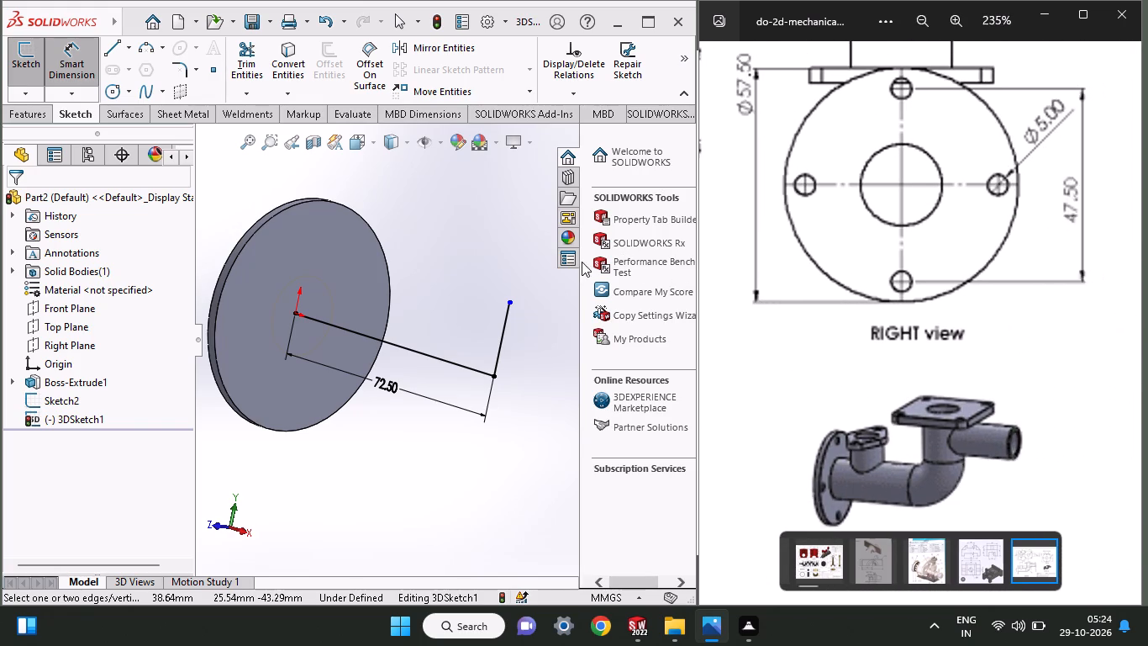
middle_drag(582, 262, 580, 262)
middle_drag(802, 368, 1082, 281)
middle_drag(885, 362, 965, 326)
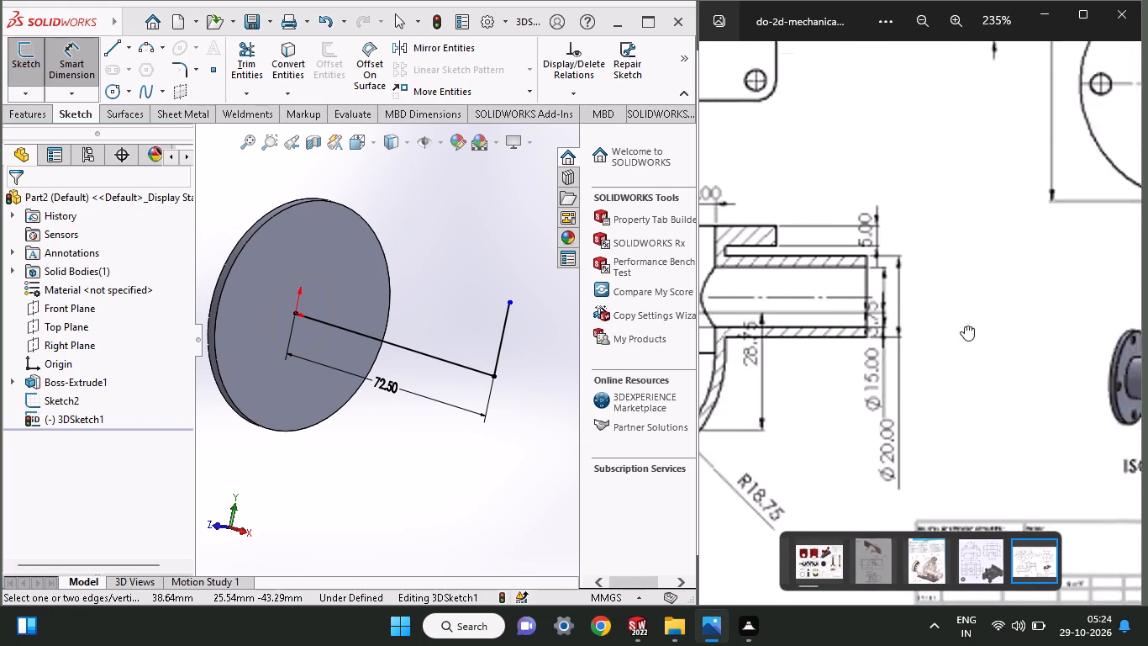
middle_drag(965, 326, 1147, 292)
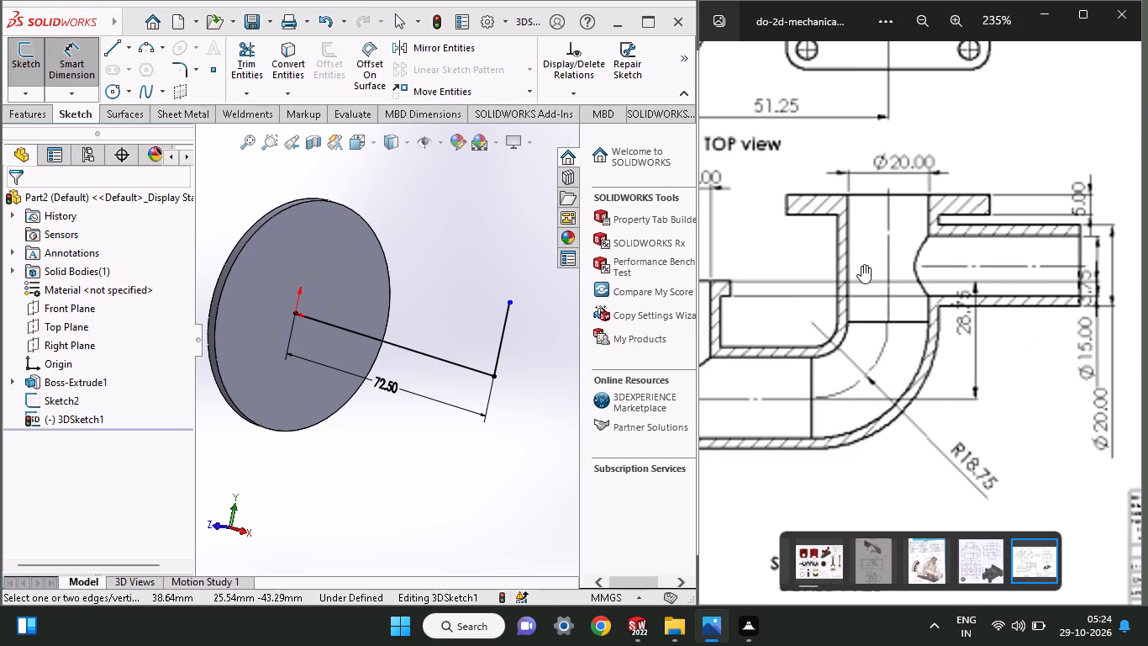
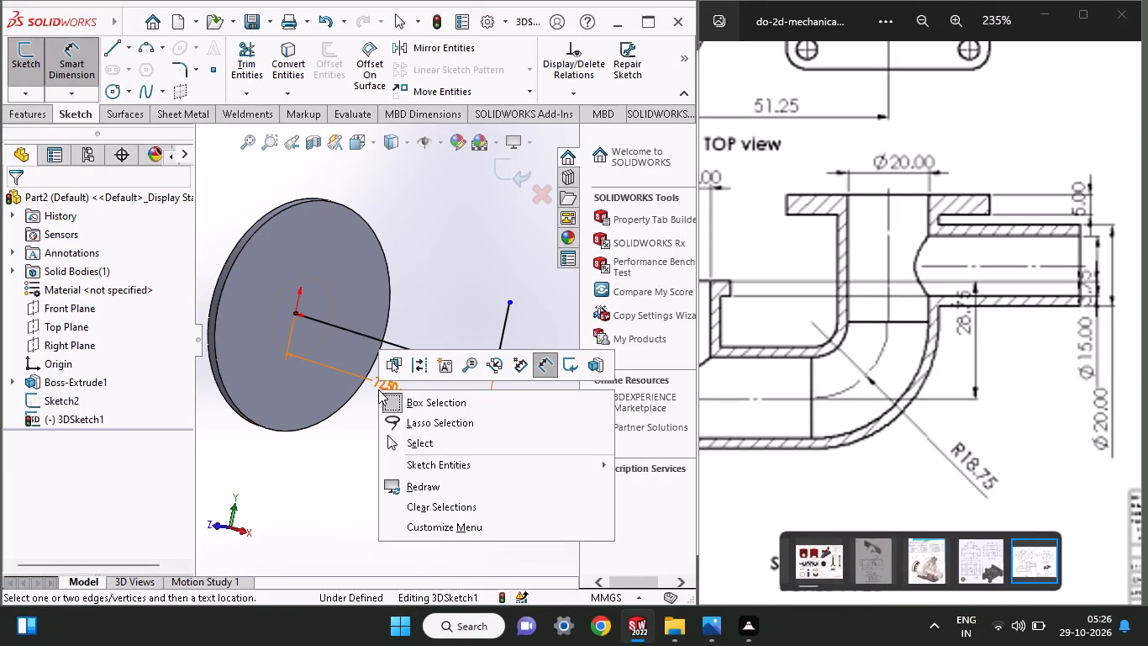
Undo the 3D sketch's pipe path, including its dimensions and both lines, leaving only the flange disc.
click(345, 515)
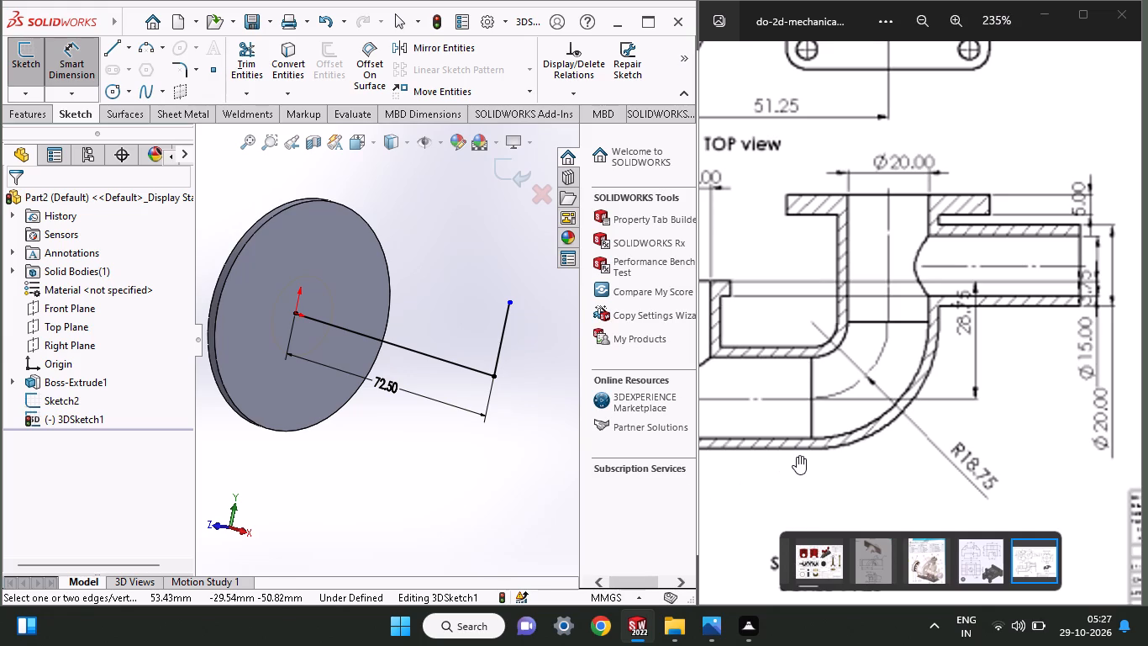
middle_drag(828, 278, 873, 270)
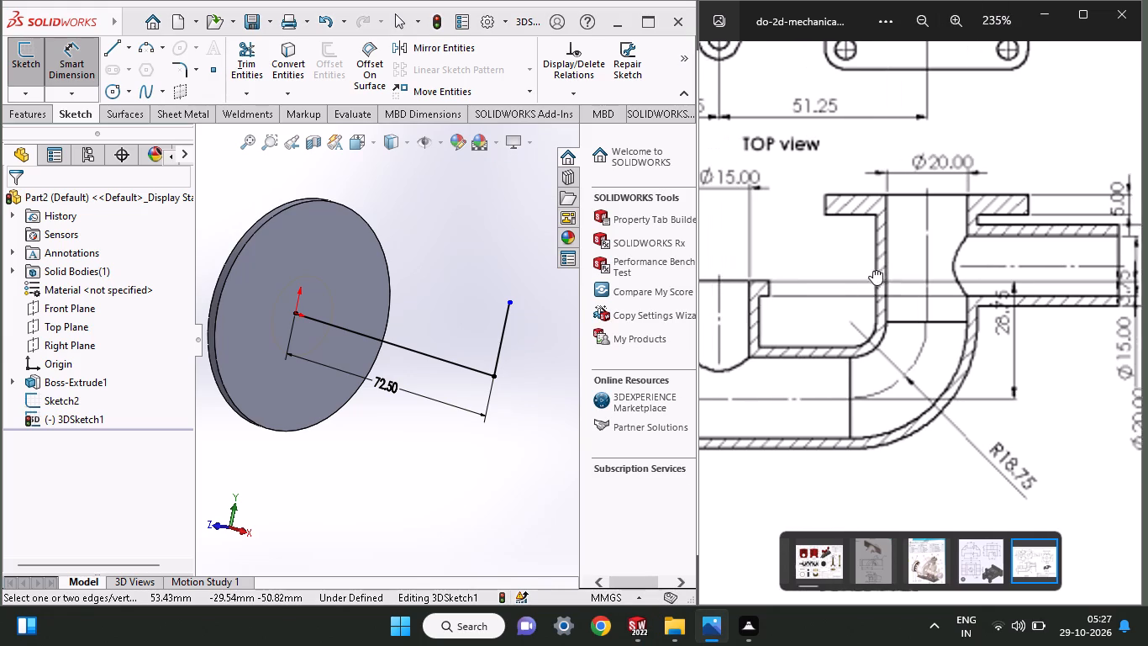
middle_drag(873, 270, 960, 283)
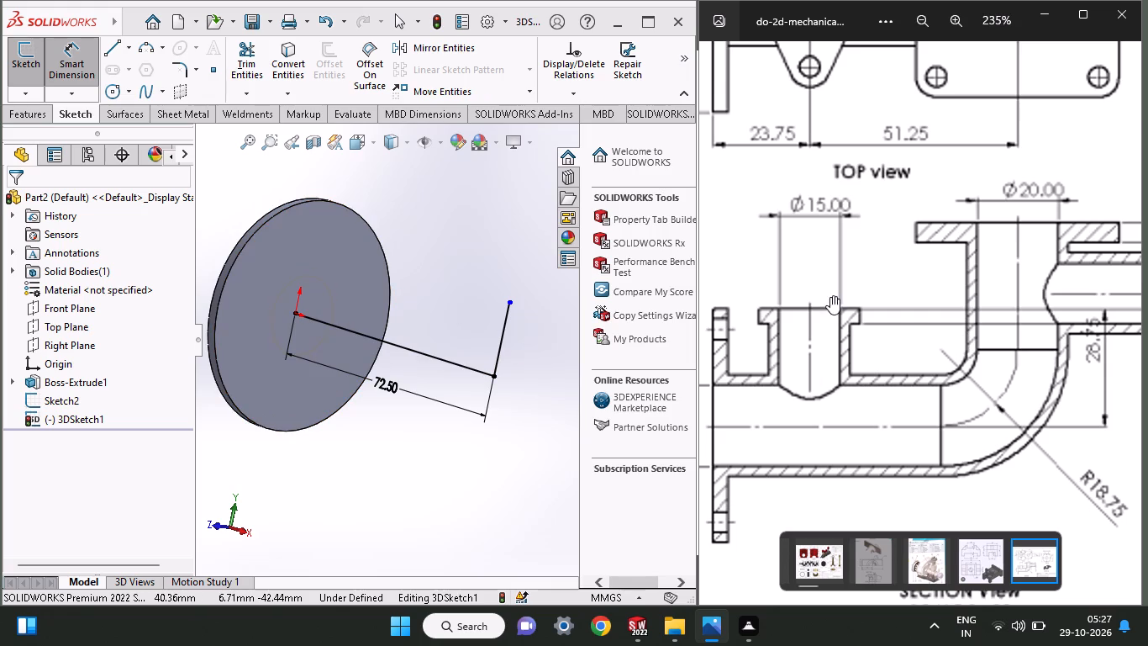
middle_drag(830, 296, 855, 449)
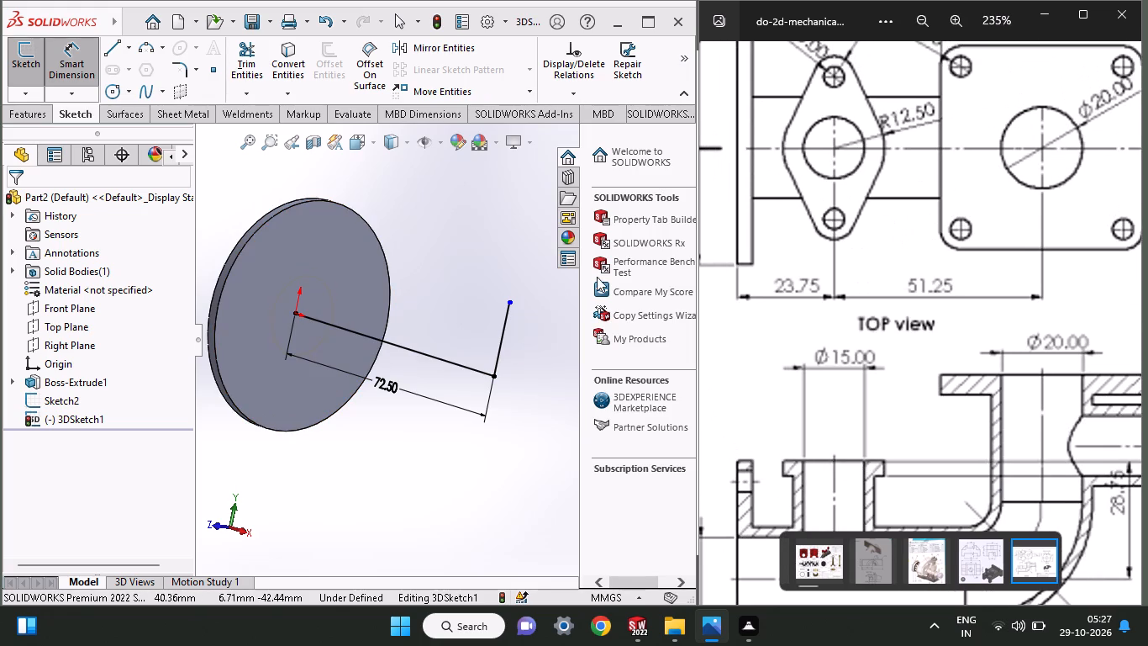
right_click(400, 345)
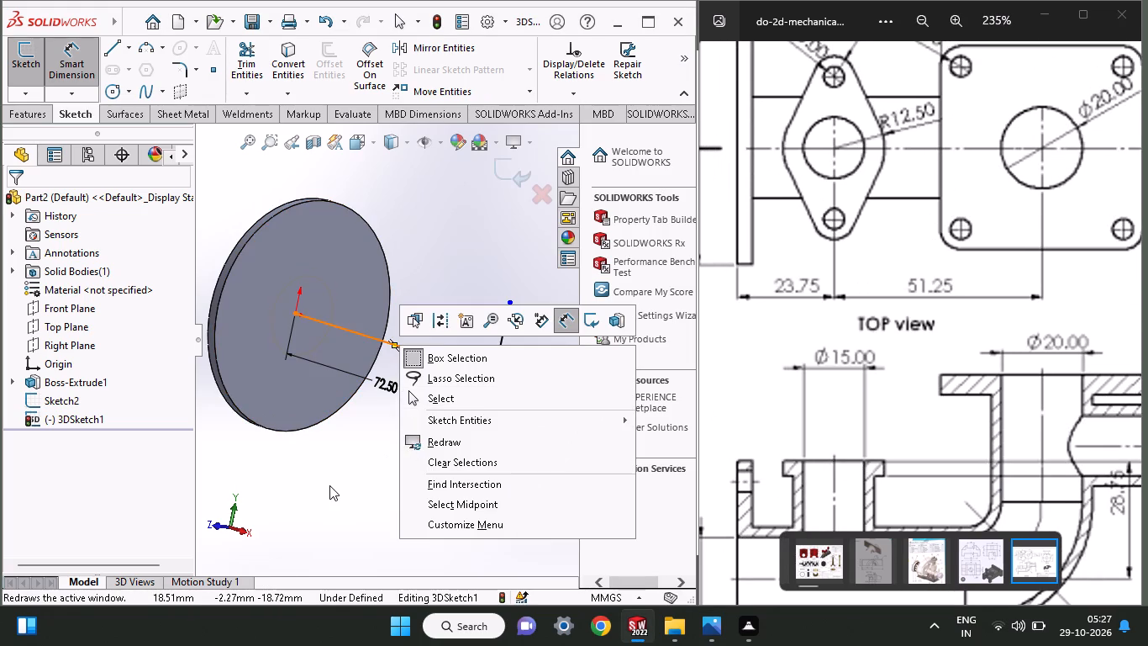
click(329, 485)
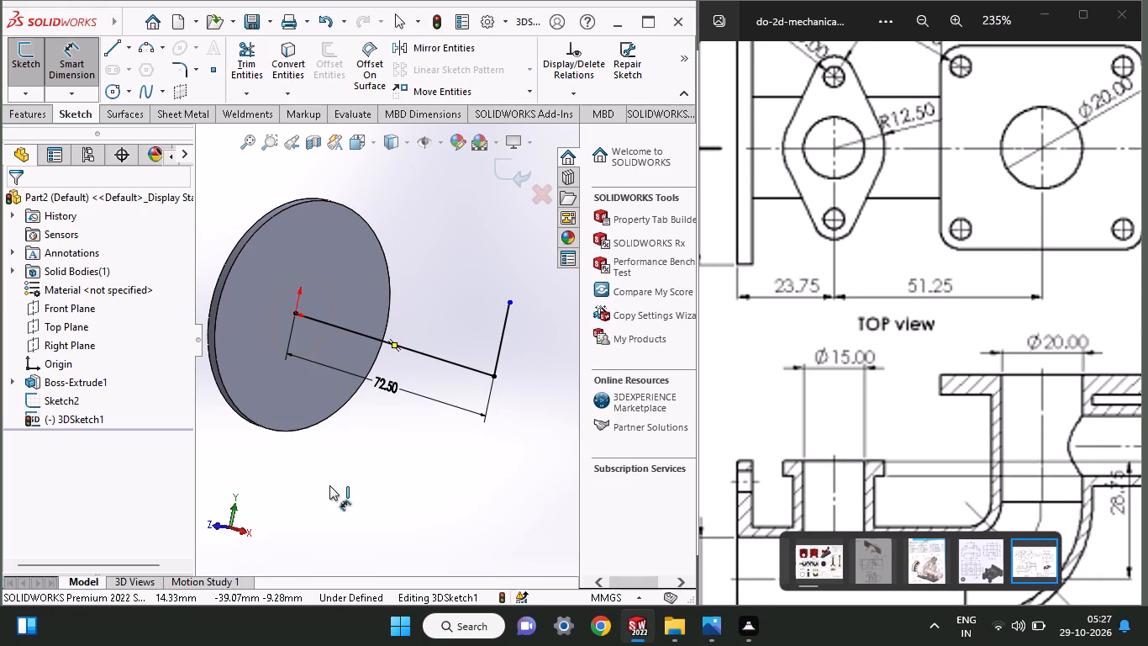
key(ctrl+z)
key(ctrl+z)
key(ctrl+z)
key(ctrl+z)
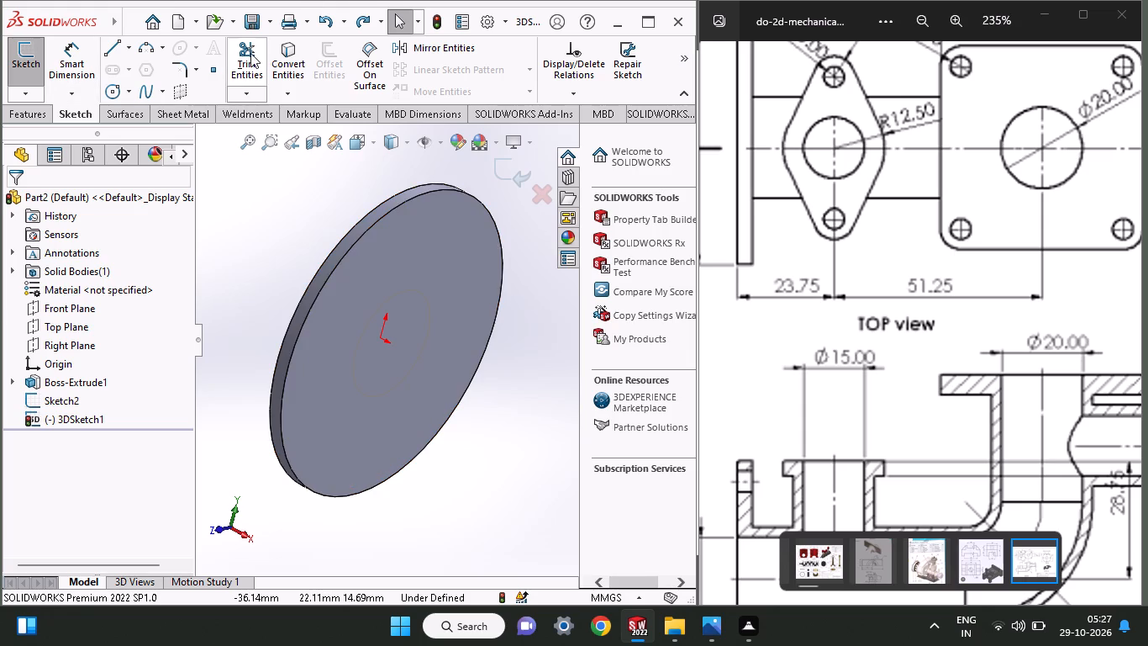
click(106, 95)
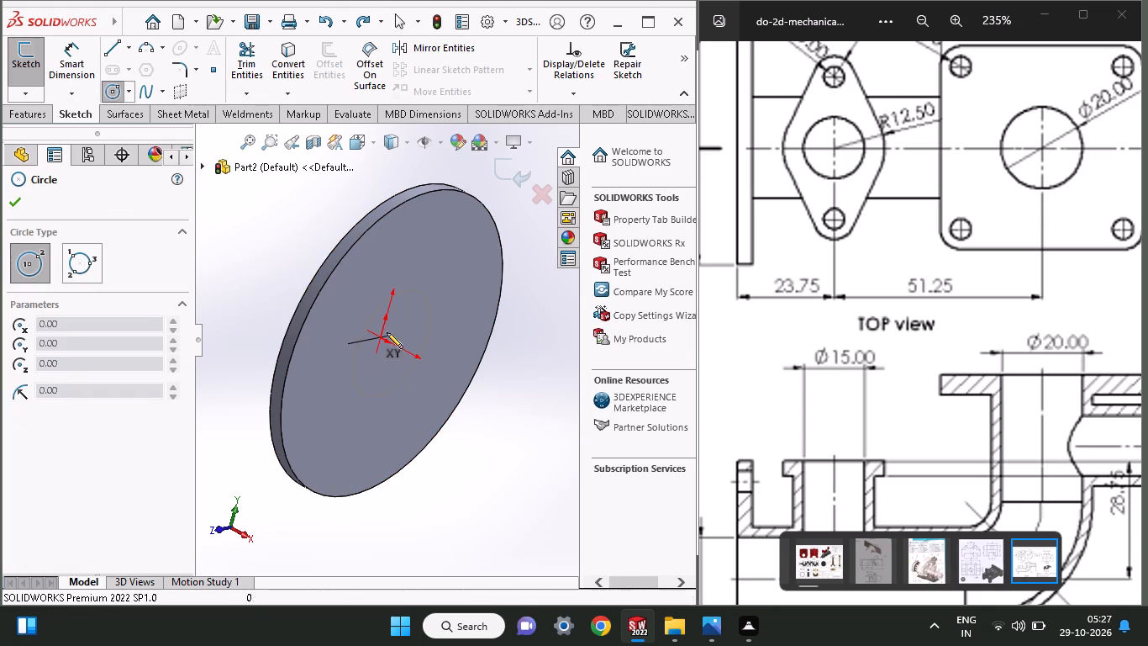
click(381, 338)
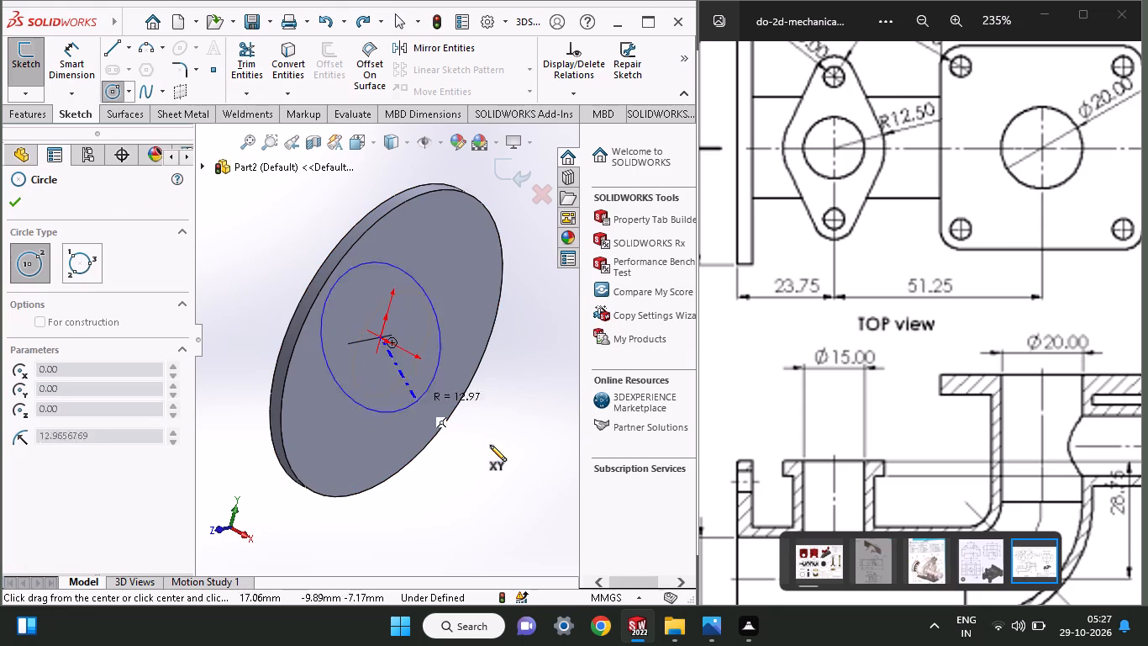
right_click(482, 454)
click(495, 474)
Exit the emptied 3D sketch.
middle_drag(434, 420, 337, 340)
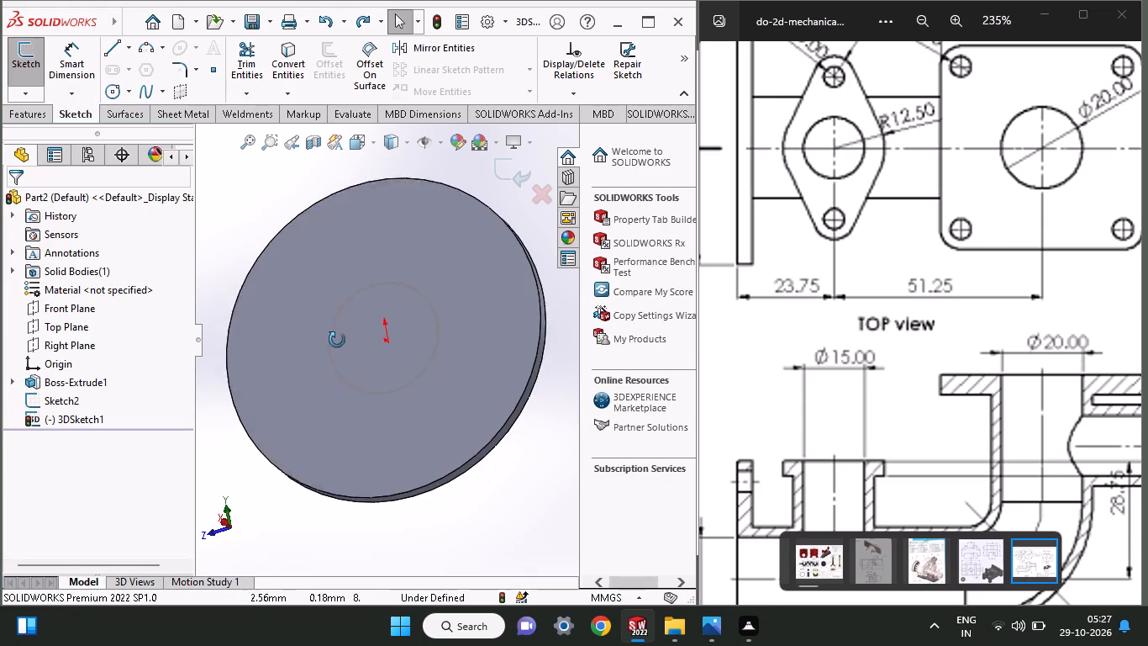
middle_drag(337, 340, 337, 330)
click(508, 176)
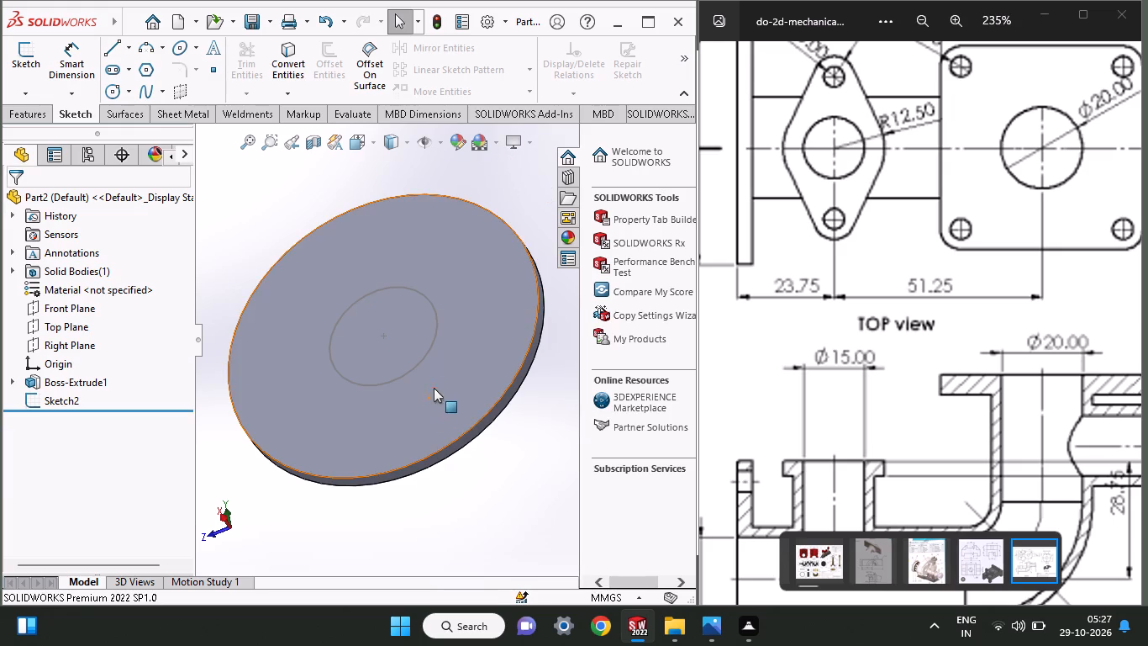
Start a sketch on the flange disc's flat face and draw a circle of about 11.5 mm radius centred on the origin.
click(437, 379)
click(507, 338)
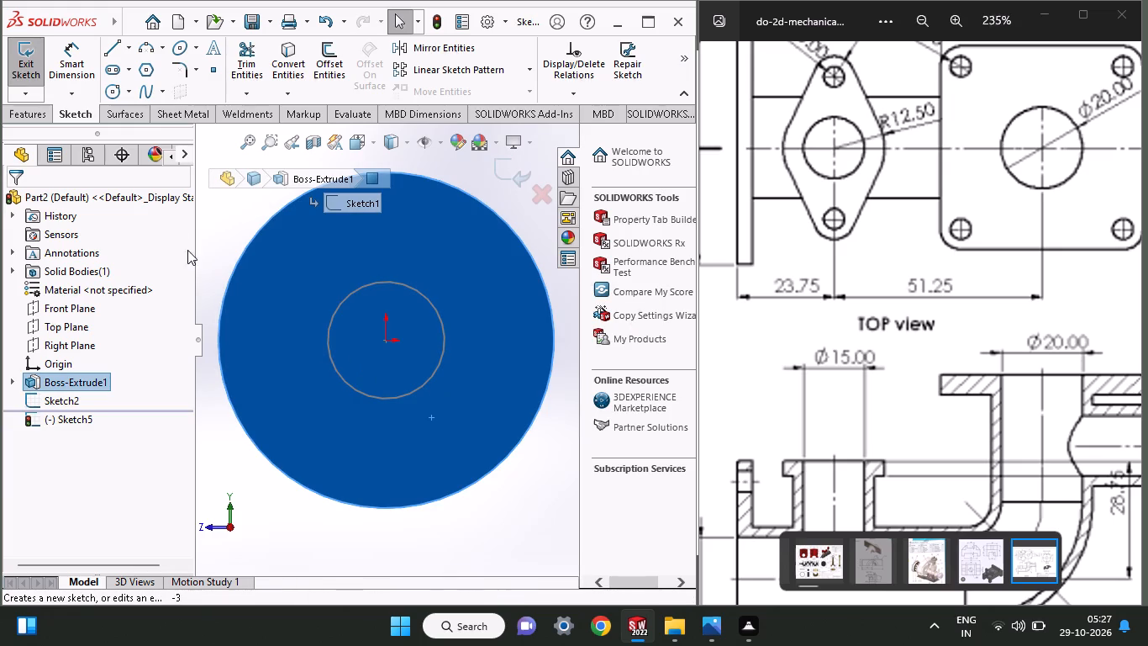
click(105, 87)
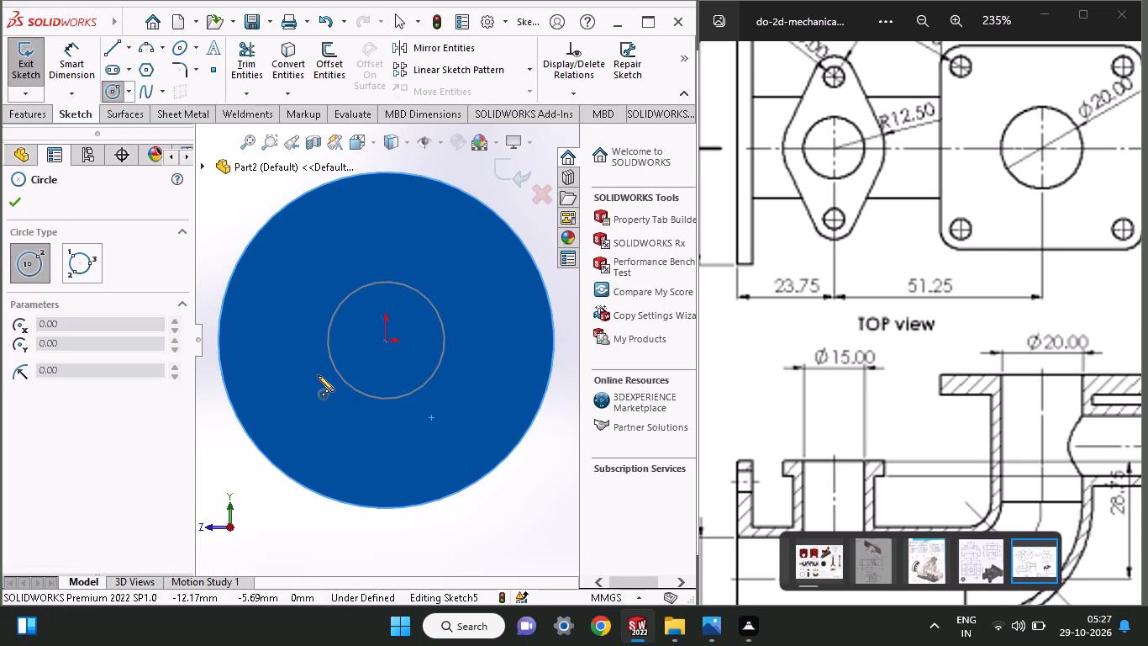
click(382, 343)
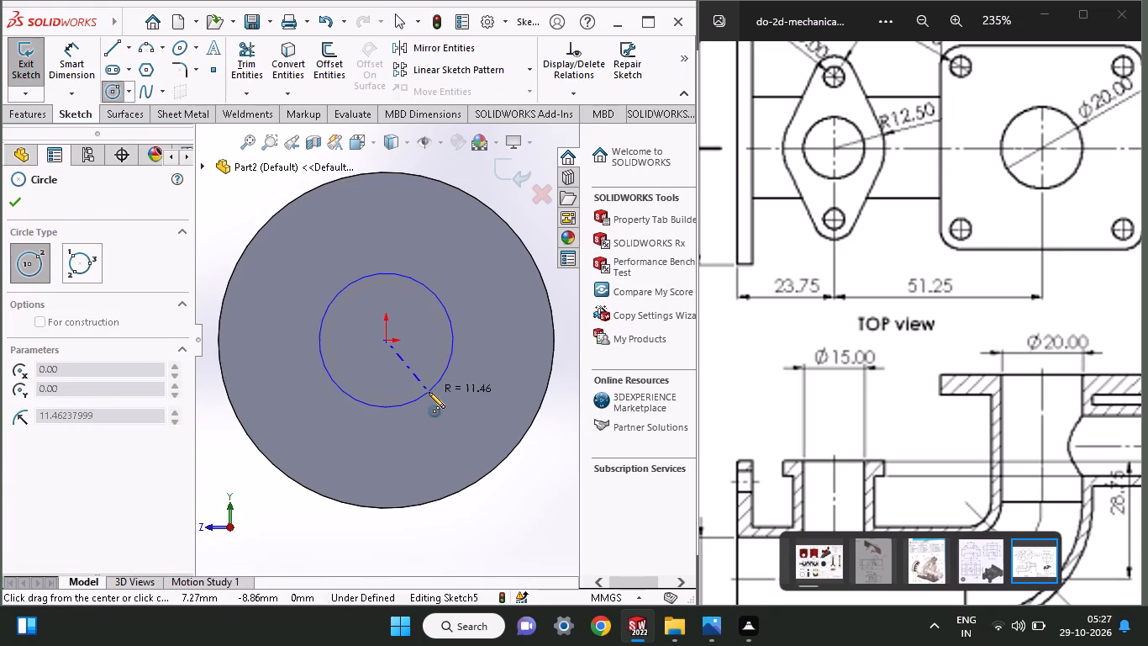
click(429, 392)
Dimension the new circle on the flange face with a diameter of 20 mm.
click(84, 56)
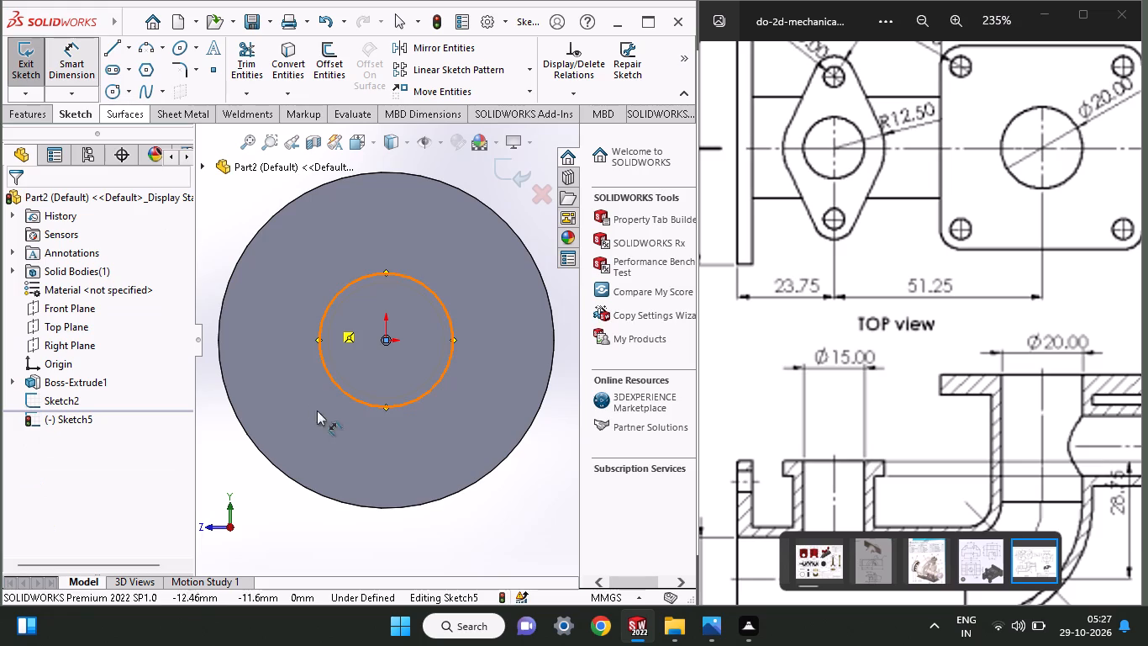
click(406, 406)
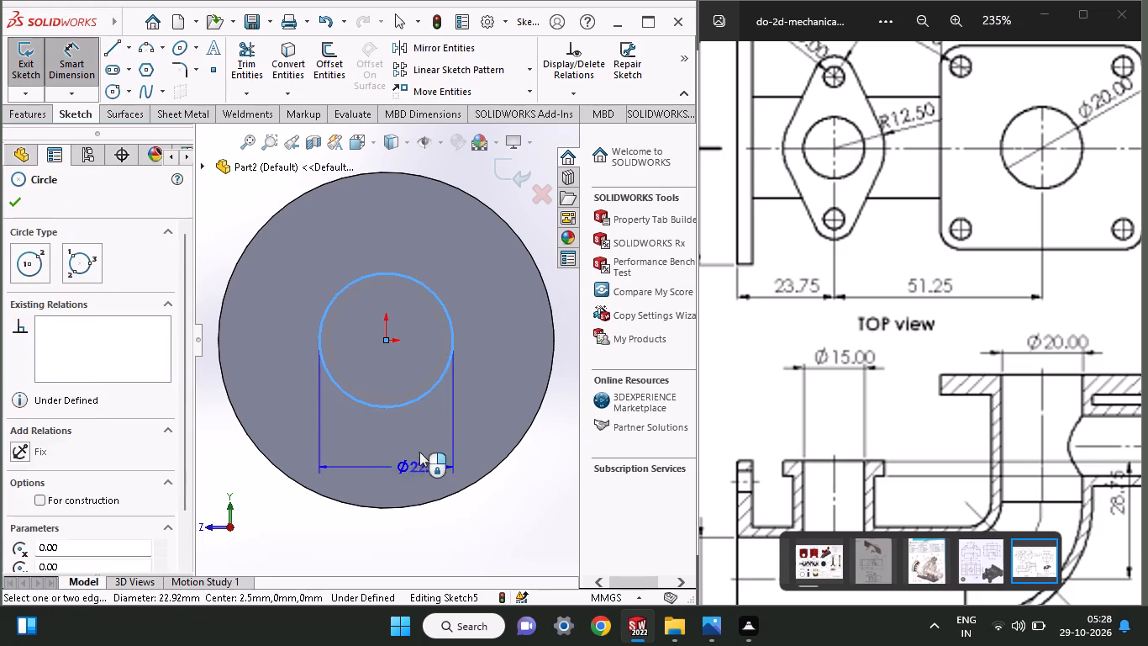
click(419, 452)
middle_drag(868, 410, 743, 278)
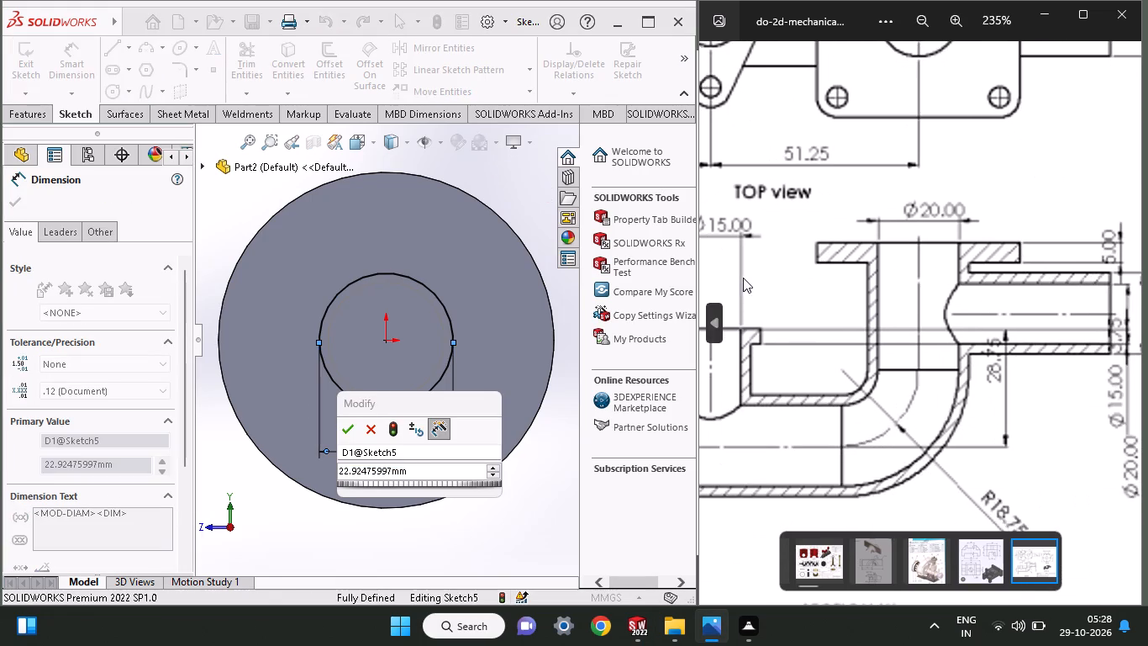
middle_drag(743, 278, 1038, 270)
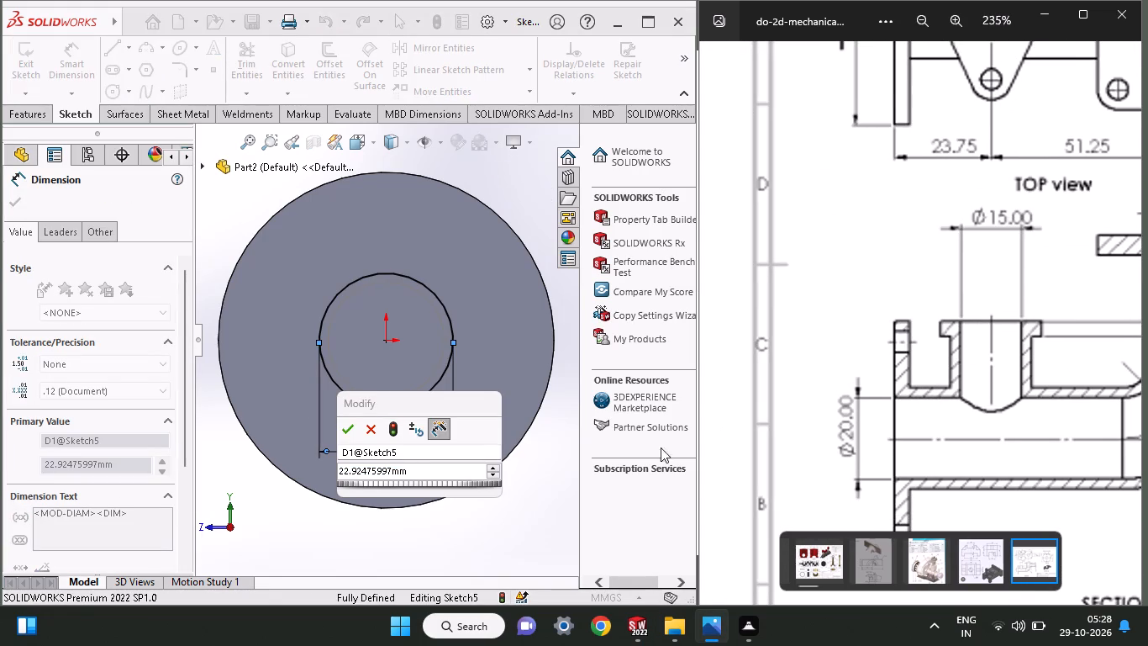
key(2)
drag(412, 472, 326, 470)
text(20)
key(Return)
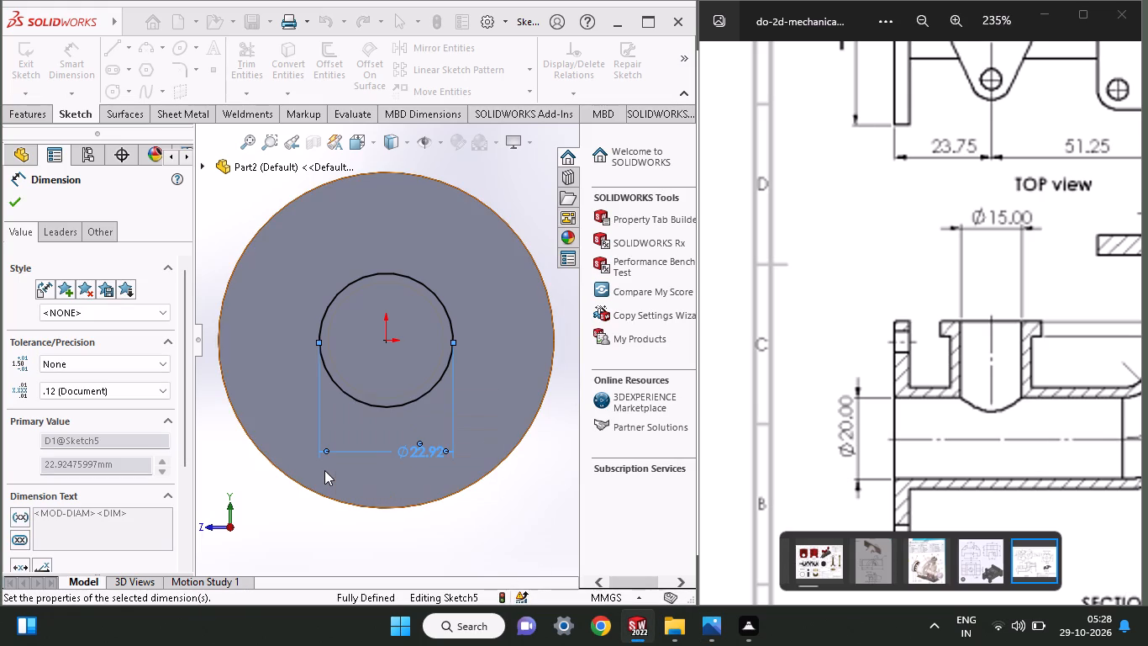
Extrude the 20 mm circle as a blind boss 23.75 mm deep from the flange face, merged with the disc.
click(20, 106)
click(27, 69)
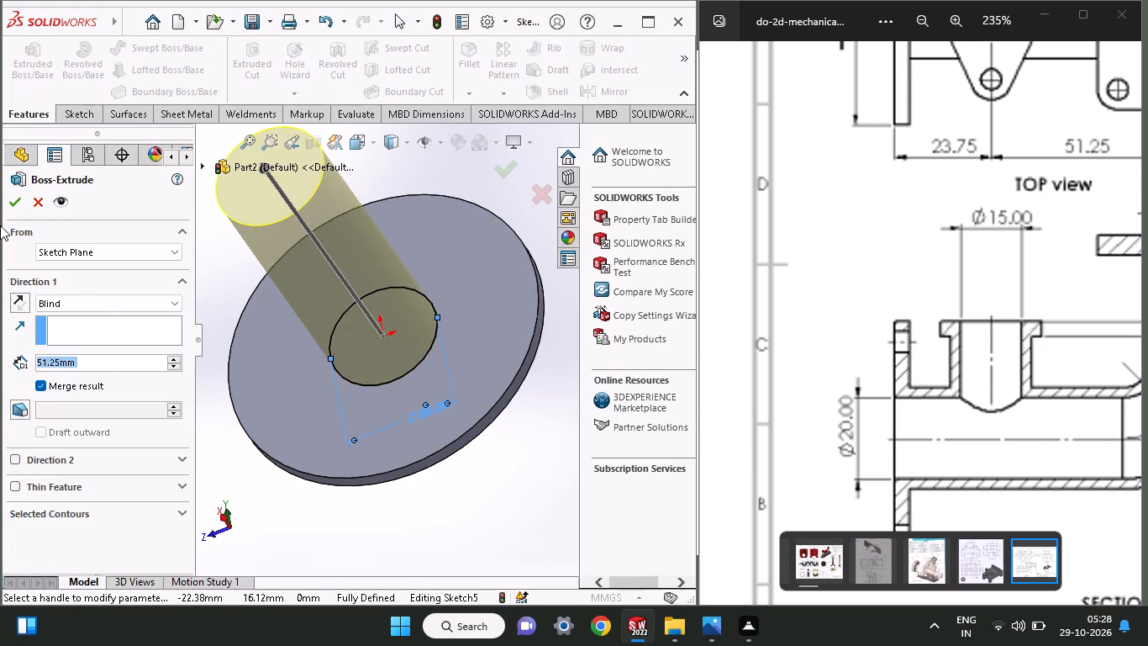
text(23.75)
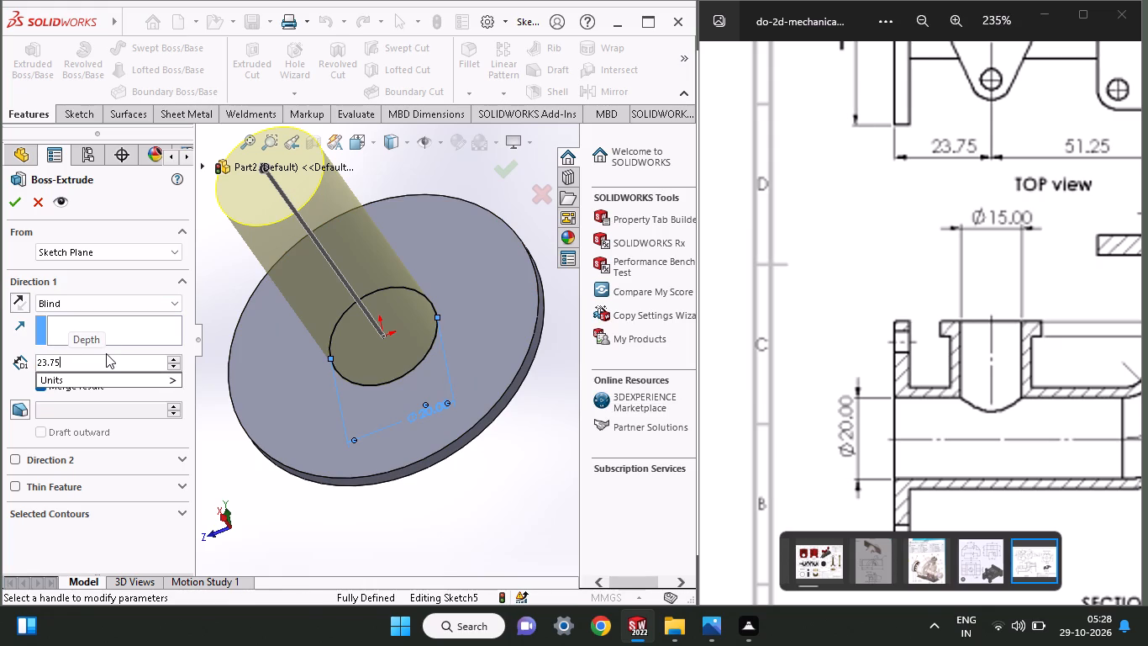
key(Return)
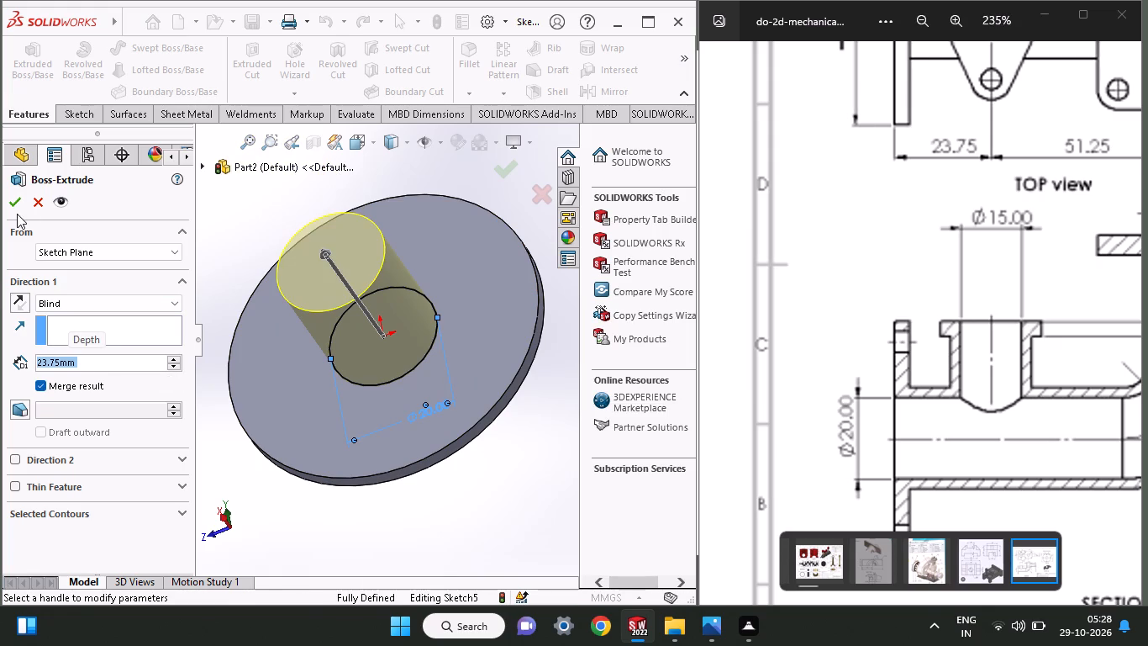
click(16, 209)
Compare the extruded pipe stub with the drawing's top and section views around the 15 mm branch.
middle_drag(296, 387, 351, 453)
middle_drag(929, 205, 910, 323)
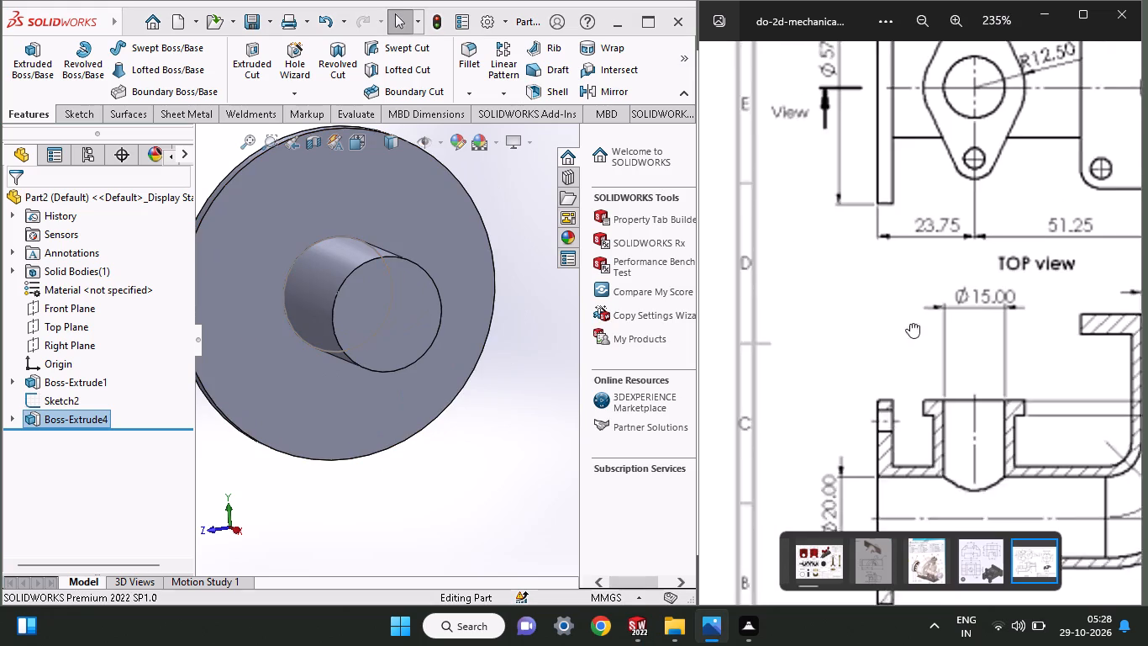
middle_drag(910, 323, 884, 432)
middle_drag(850, 438, 793, 258)
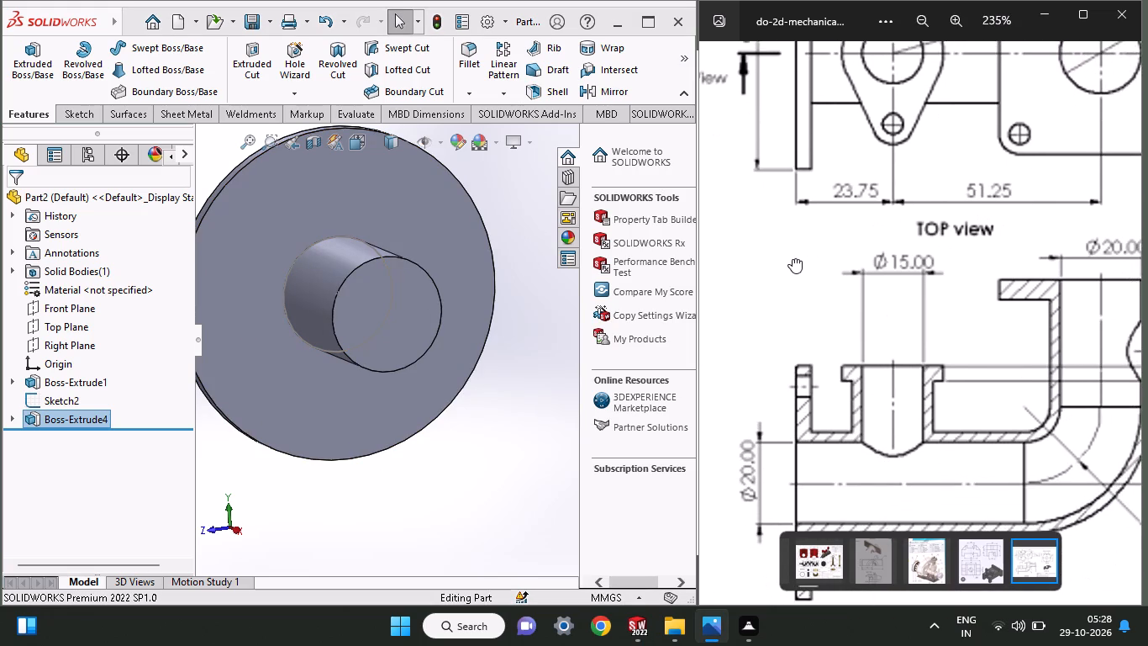
middle_drag(793, 258, 787, 248)
middle_drag(487, 366, 503, 437)
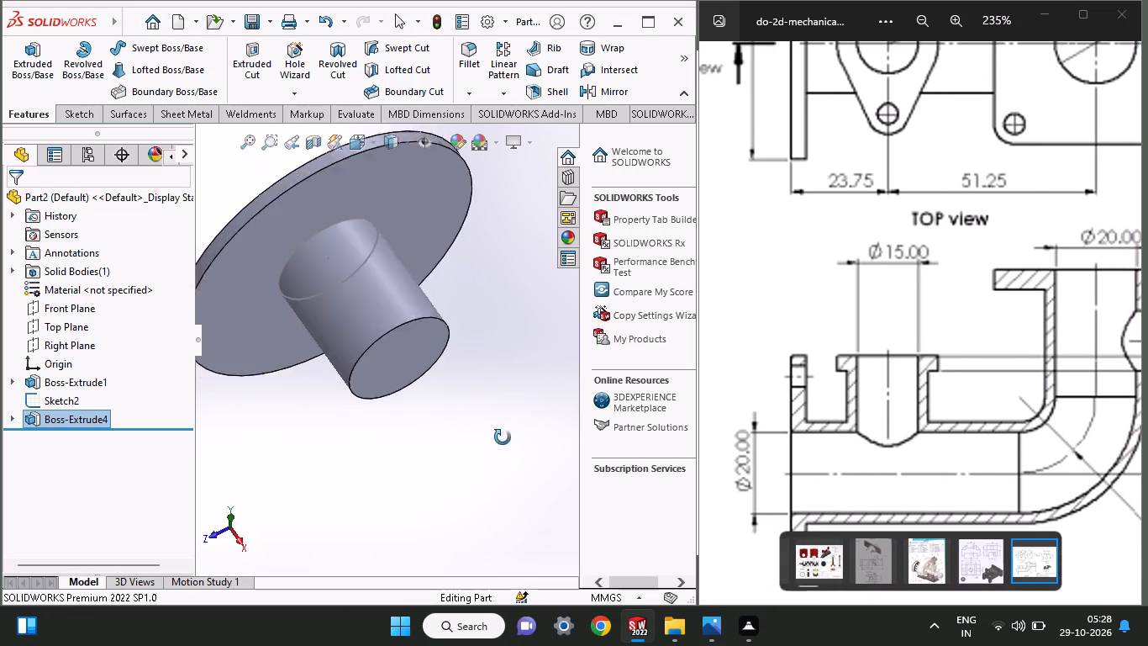
middle_drag(503, 437, 508, 370)
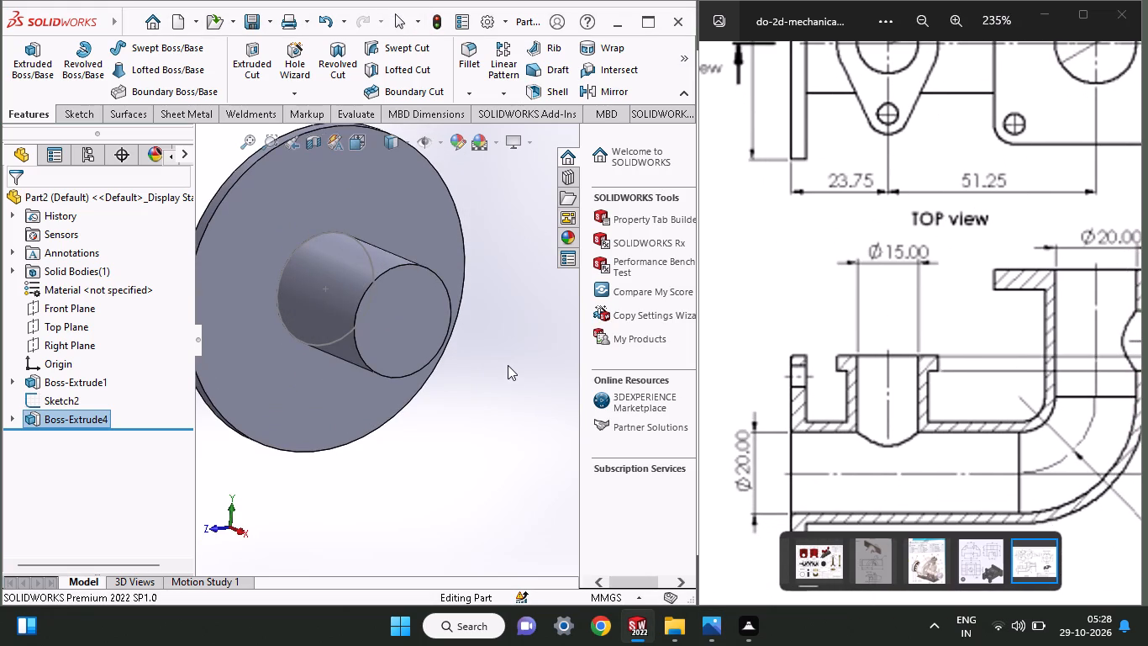
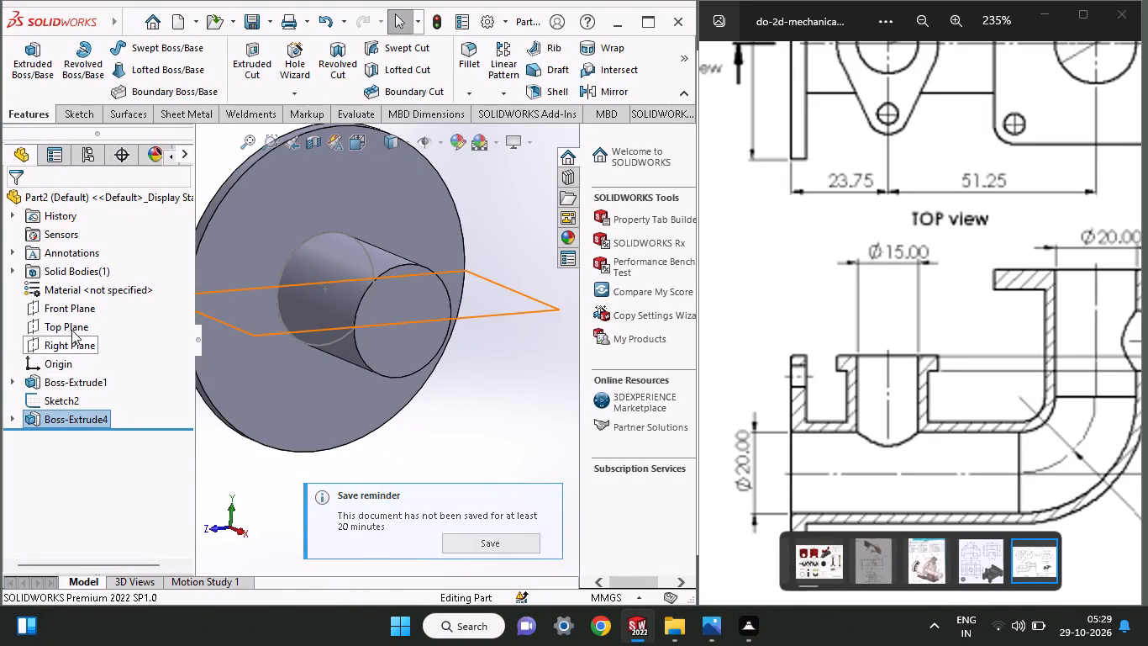
Create a reference plane offset 28.75 mm above the Top Plane, matching the branch height in the section view.
click(61, 299)
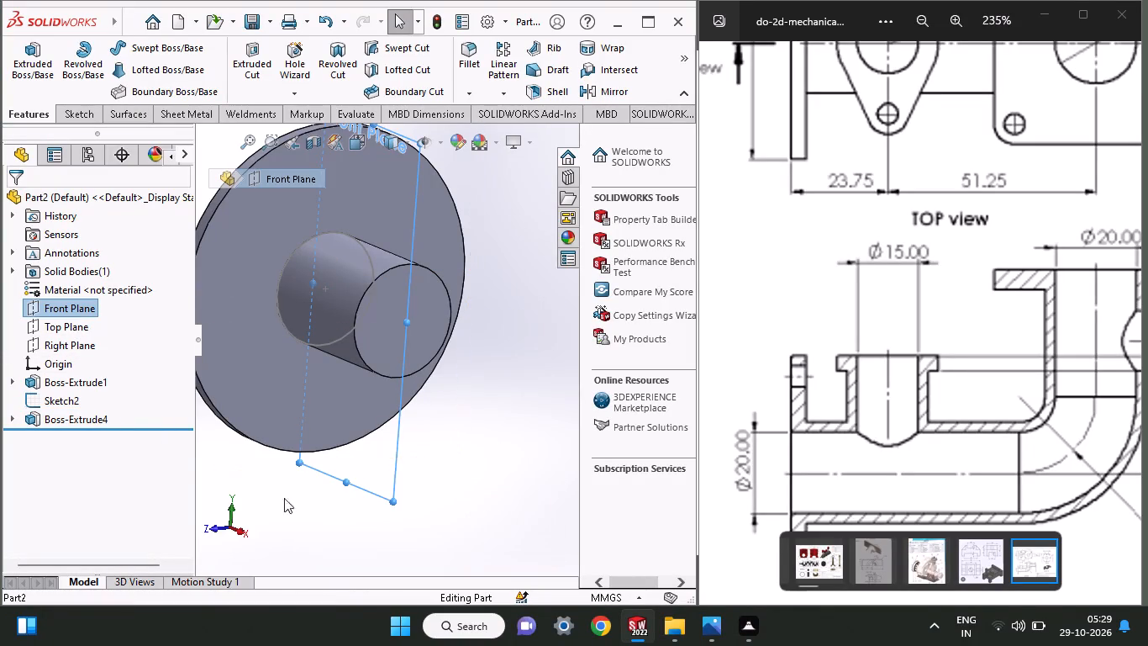
middle_drag(278, 511, 331, 527)
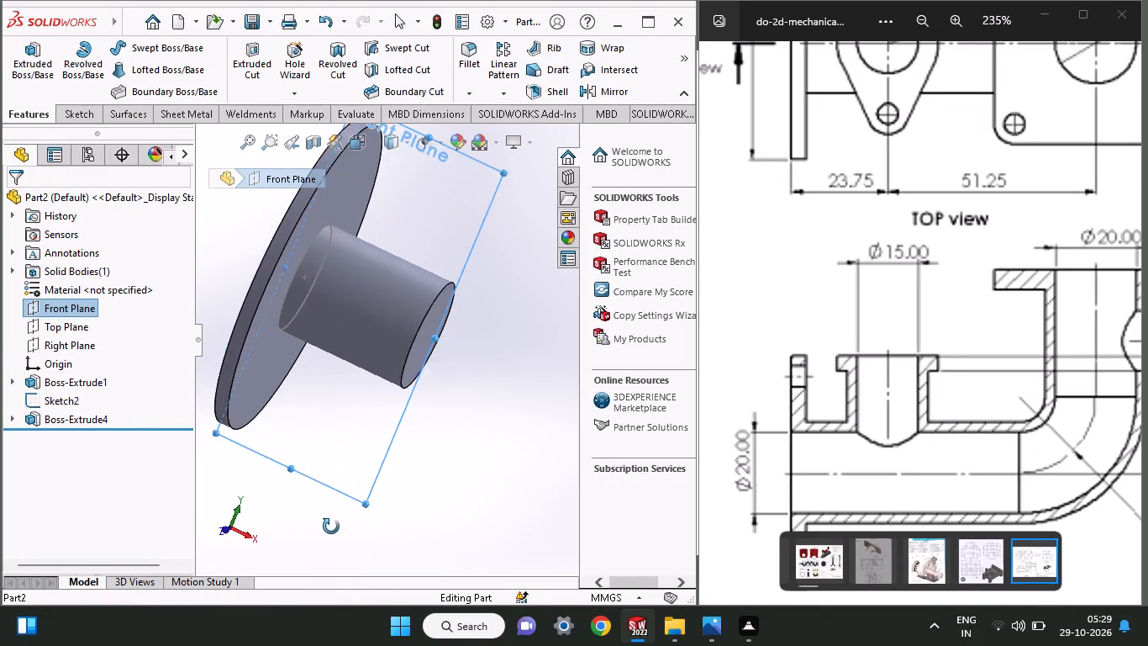
middle_drag(331, 527, 310, 498)
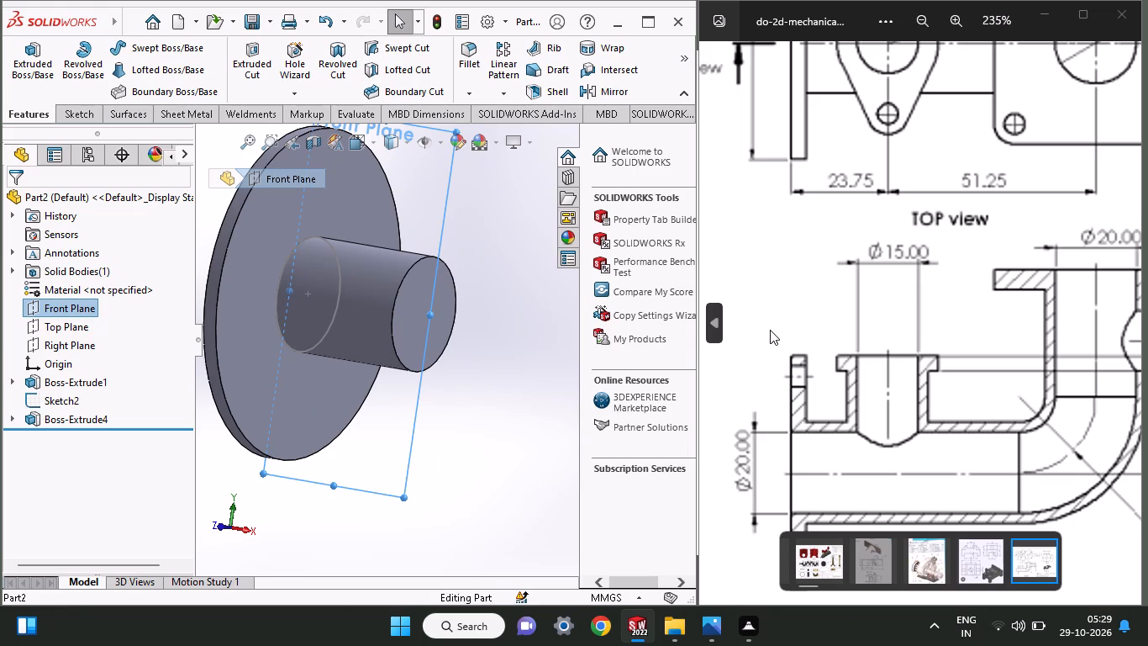
middle_drag(770, 330, 750, 429)
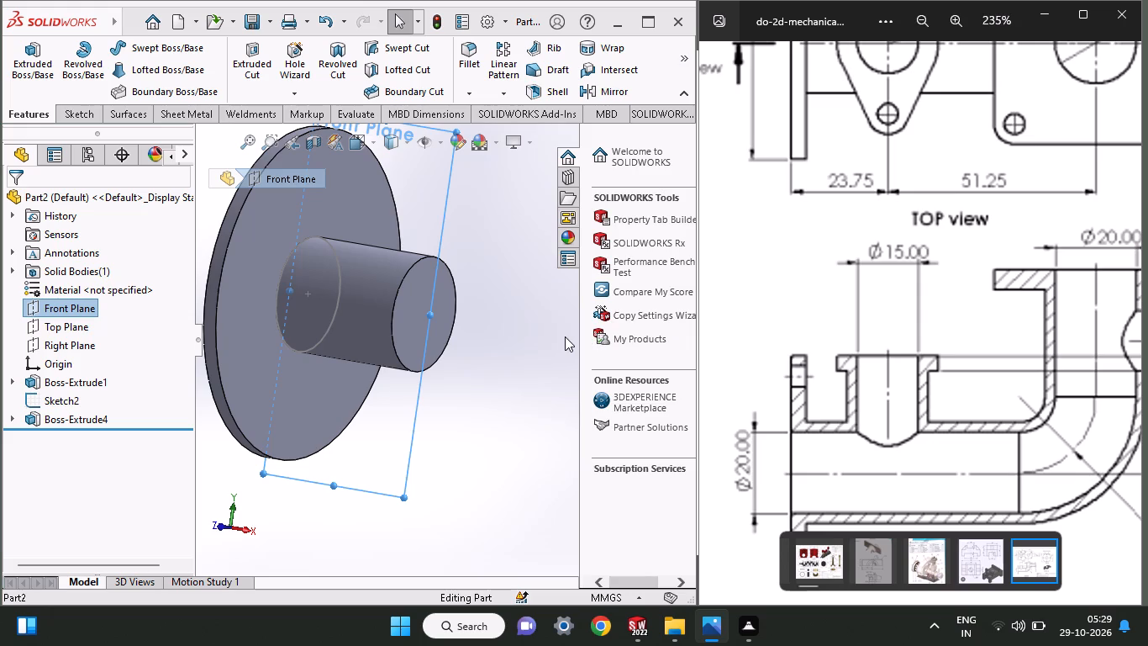
click(63, 339)
click(61, 321)
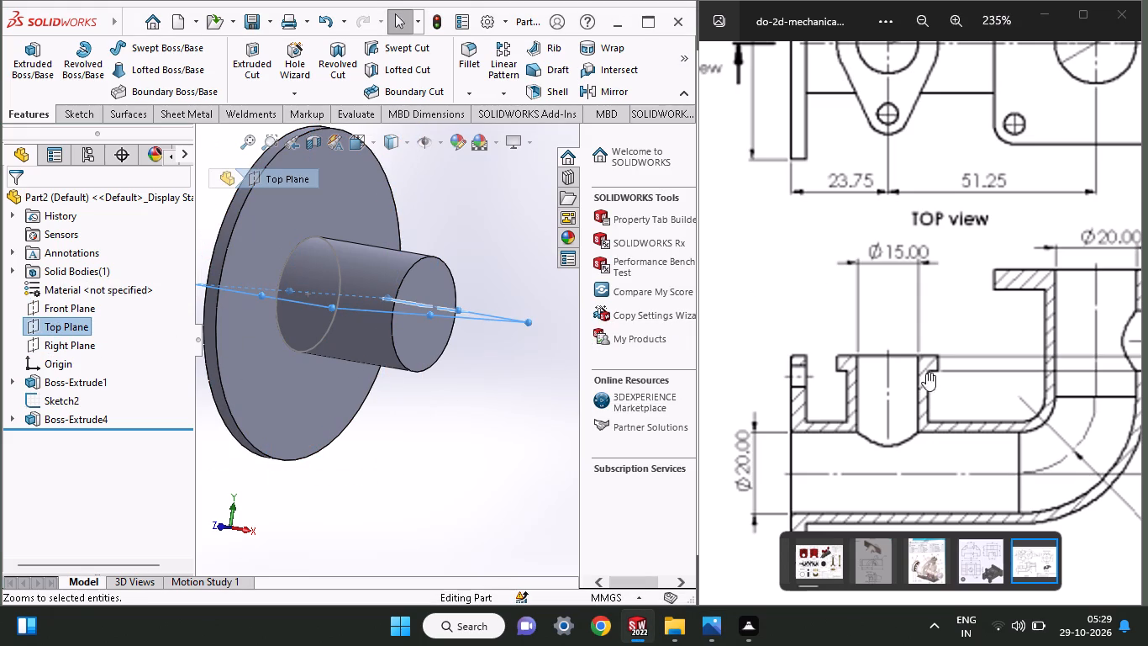
middle_drag(930, 387, 776, 419)
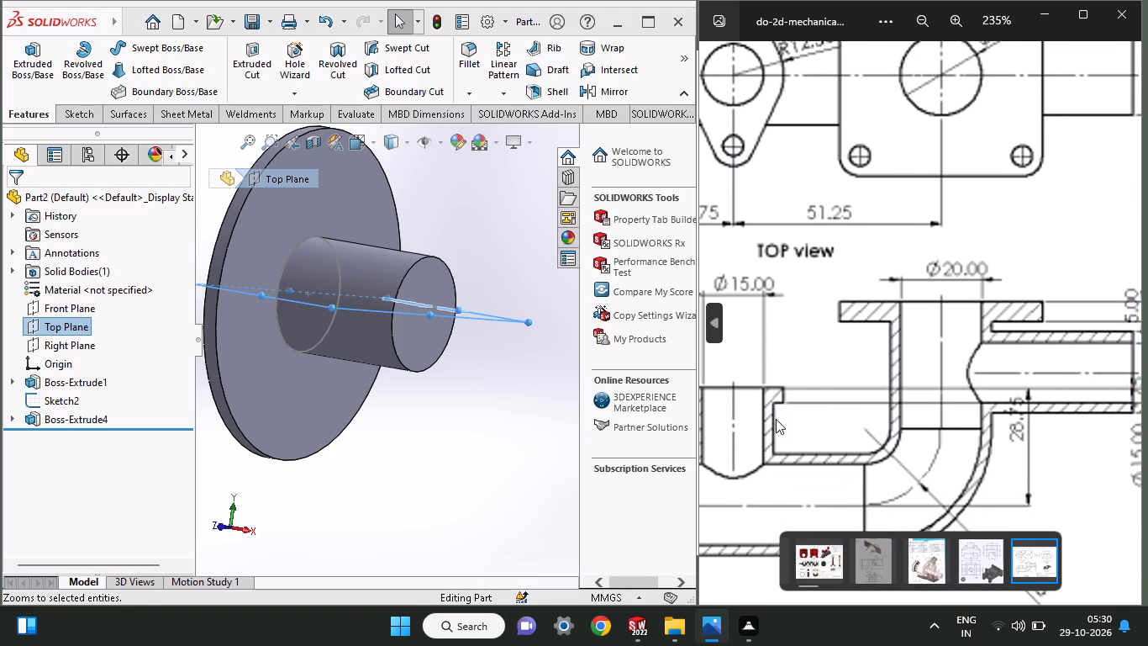
middle_drag(776, 419, 824, 406)
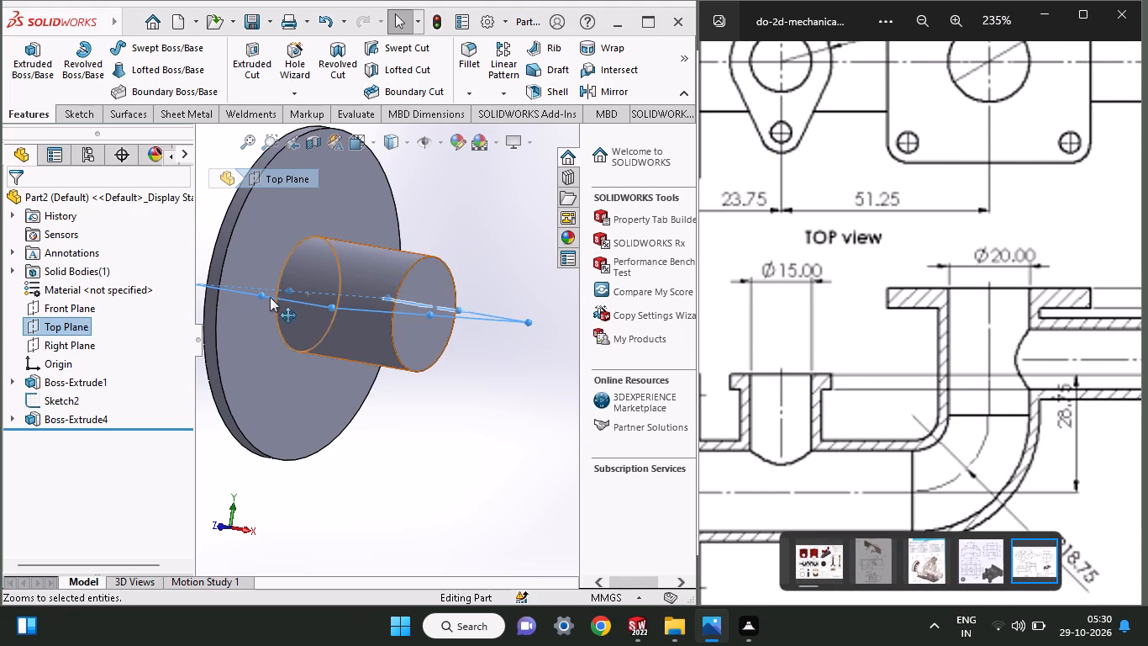
click(682, 55)
click(629, 129)
click(630, 163)
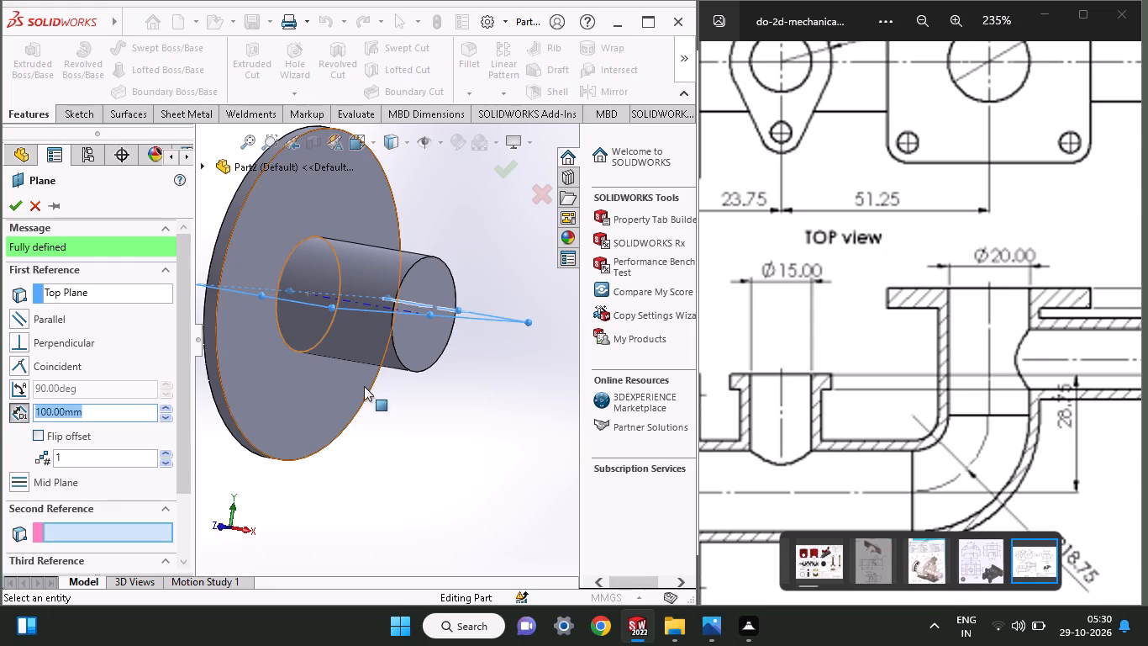
middle_drag(367, 415, 363, 410)
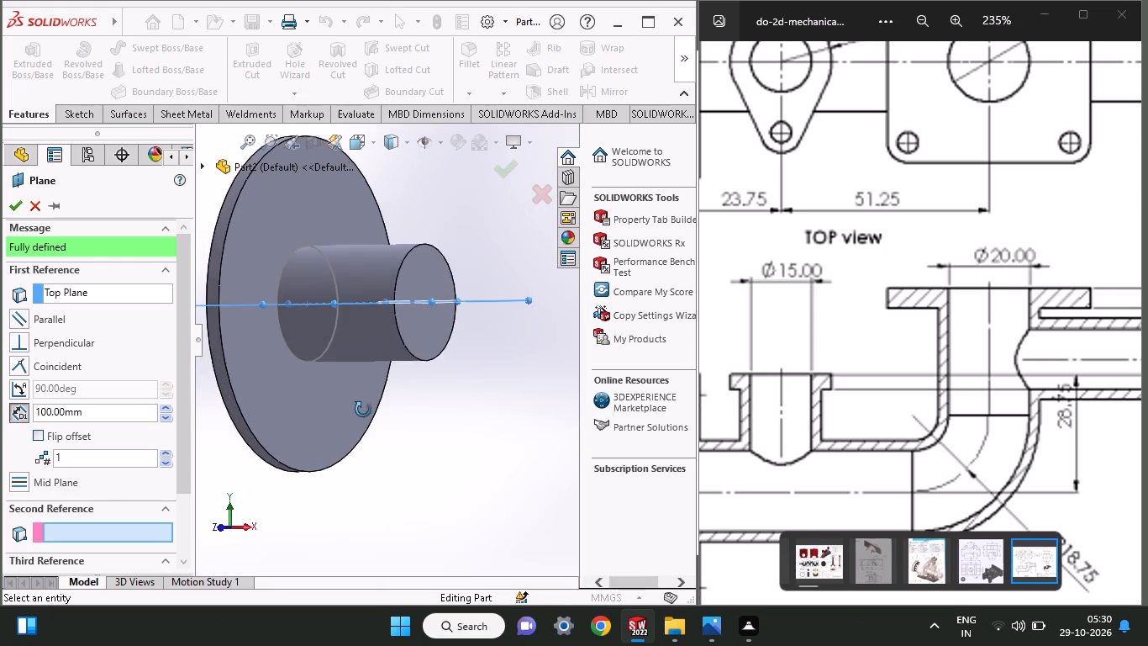
middle_drag(363, 410, 386, 516)
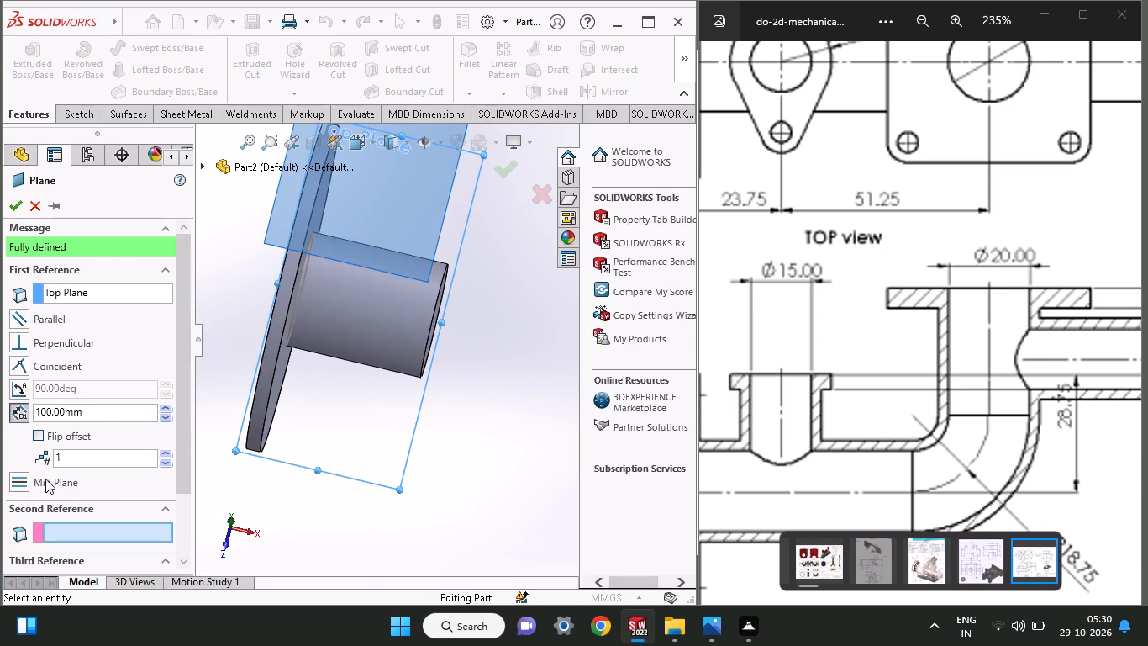
drag(106, 410, 0, 428)
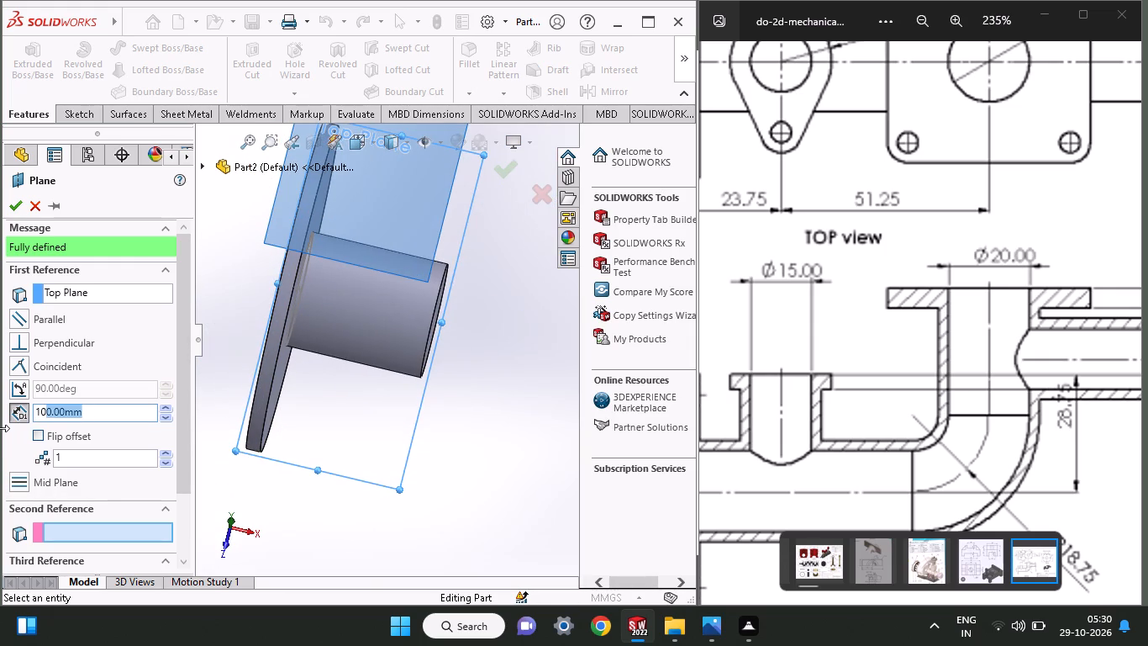
text(28.75)
key(Return)
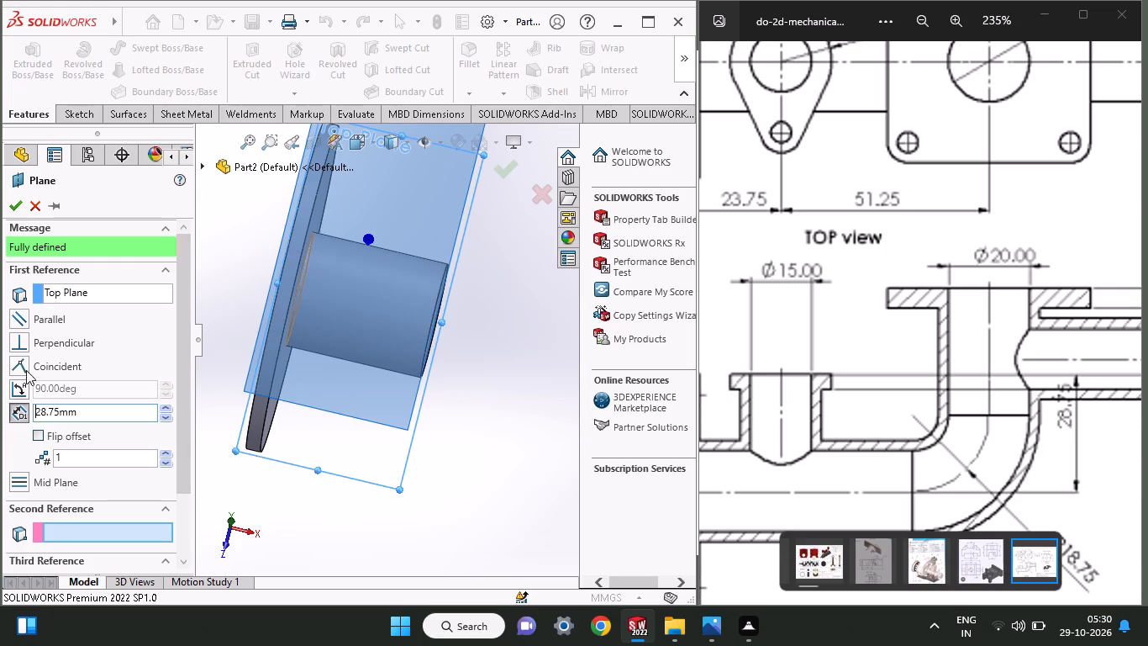
click(13, 196)
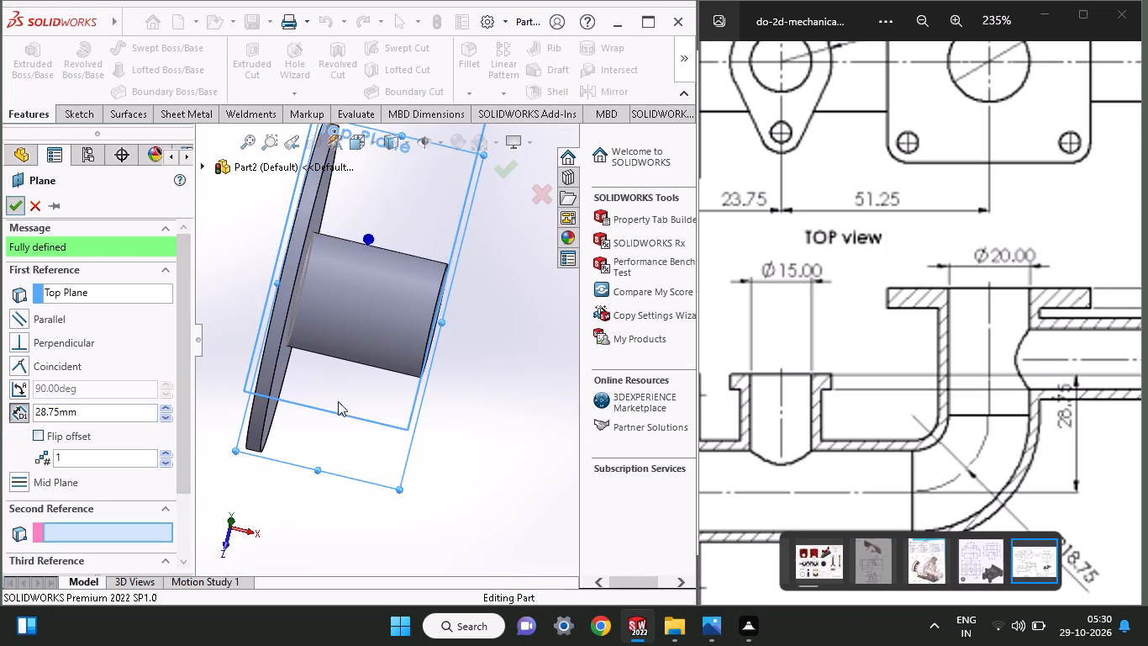
Start a sketch on the new offset plane and draw a circle of about 8.6 mm radius centred on the pipe's end edge.
middle_drag(437, 407, 447, 310)
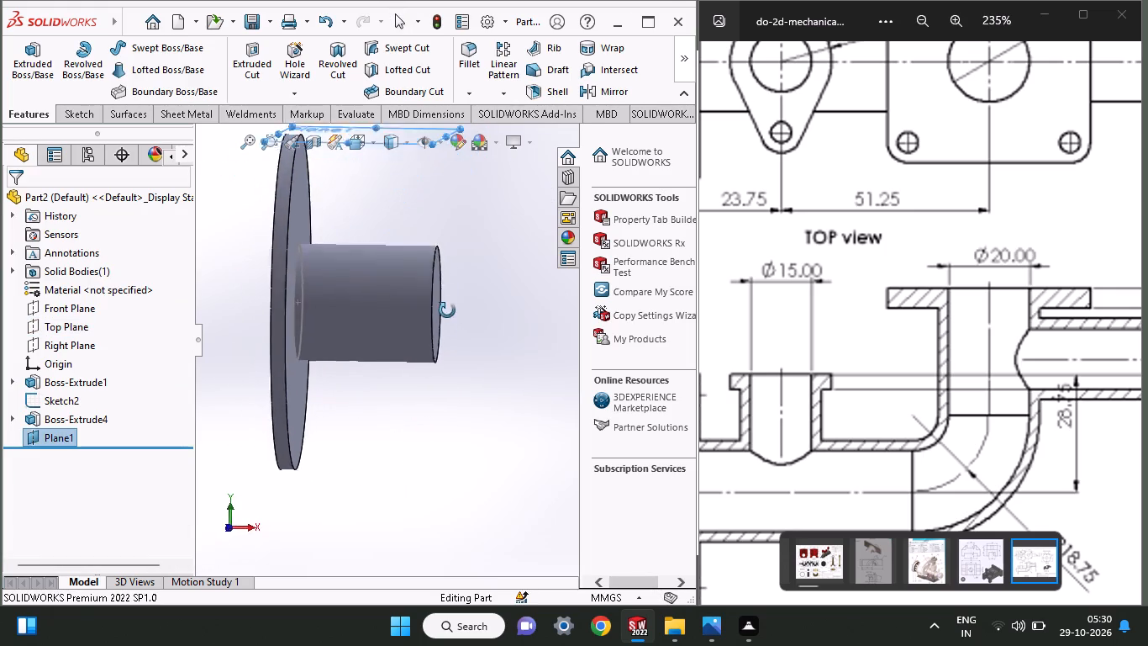
middle_drag(447, 310, 448, 375)
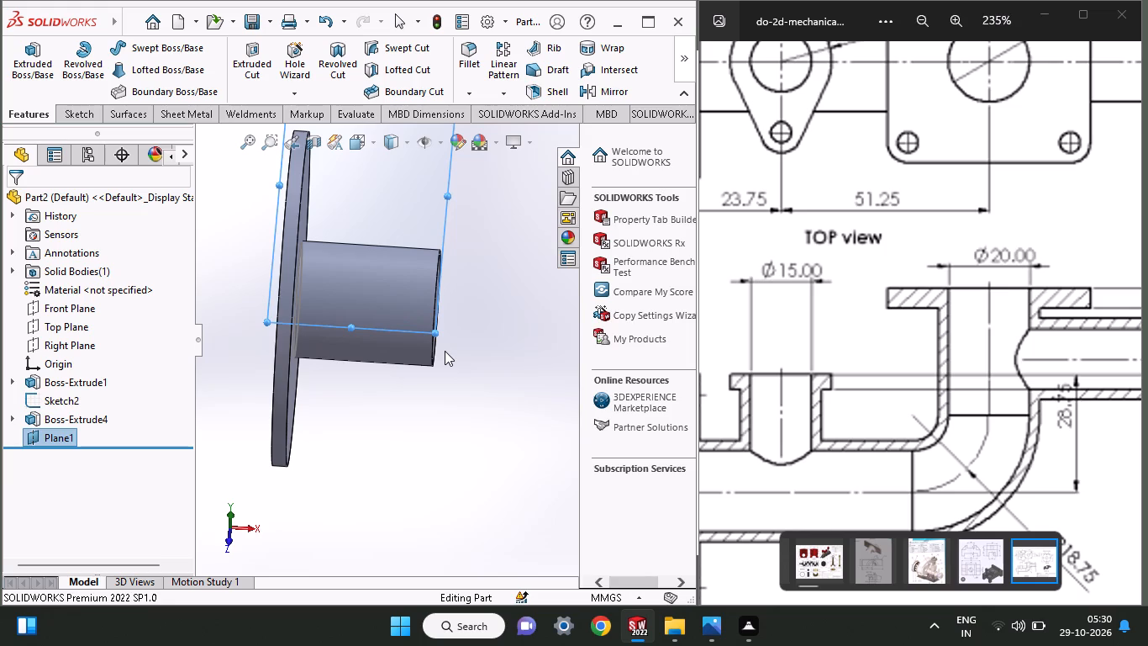
click(398, 257)
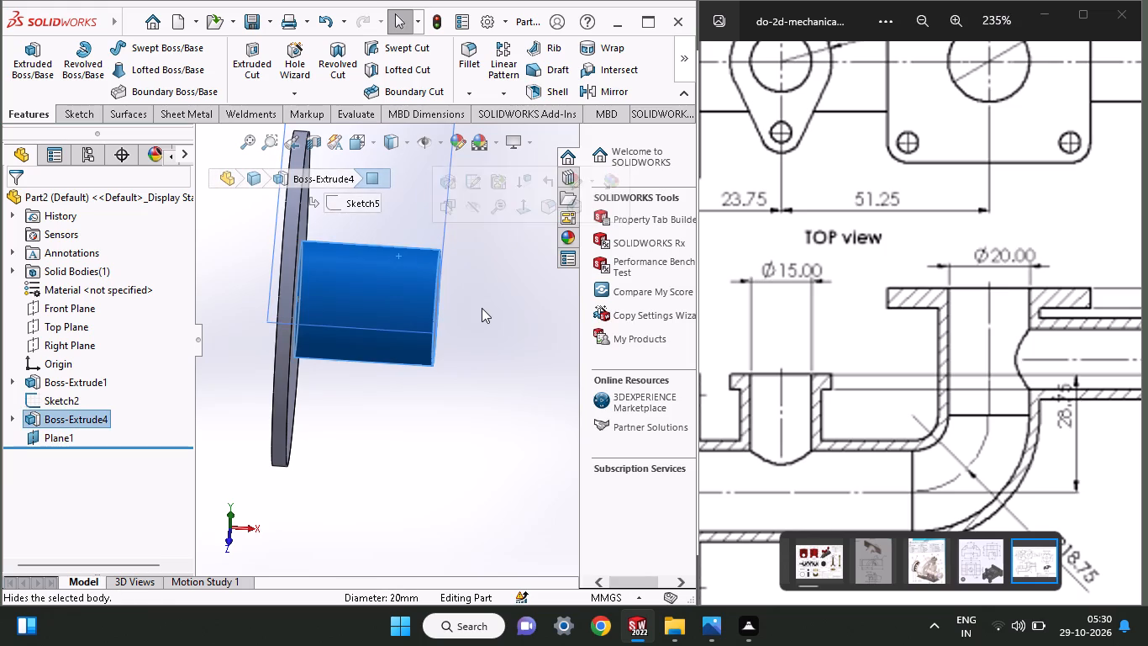
click(482, 308)
click(393, 317)
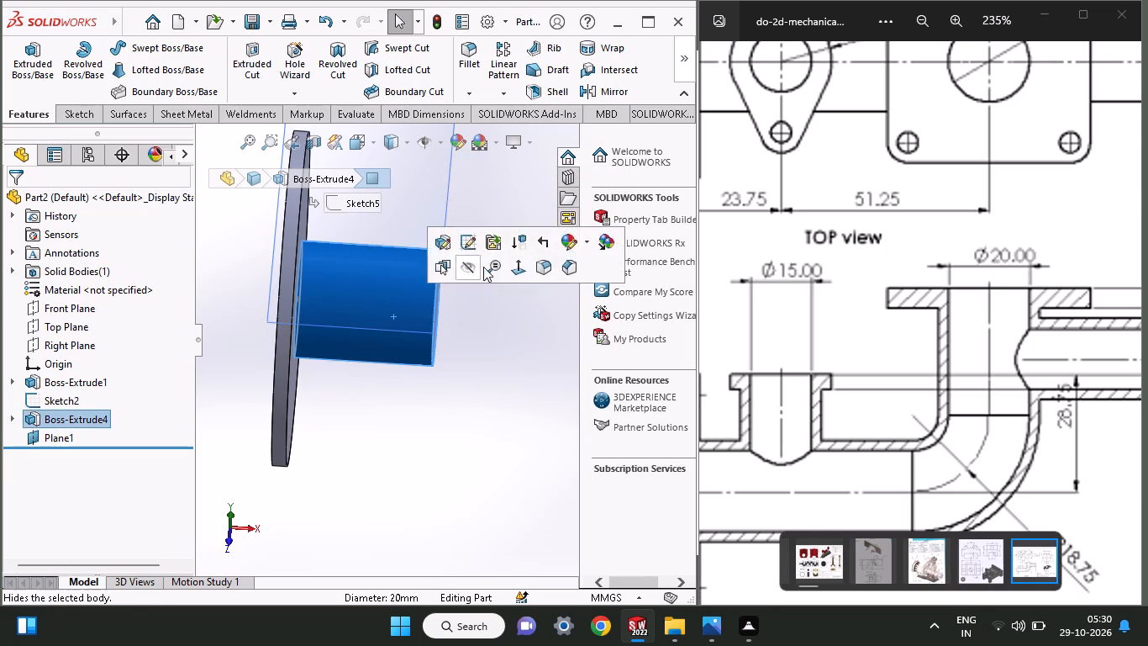
click(485, 377)
middle_drag(478, 379, 470, 514)
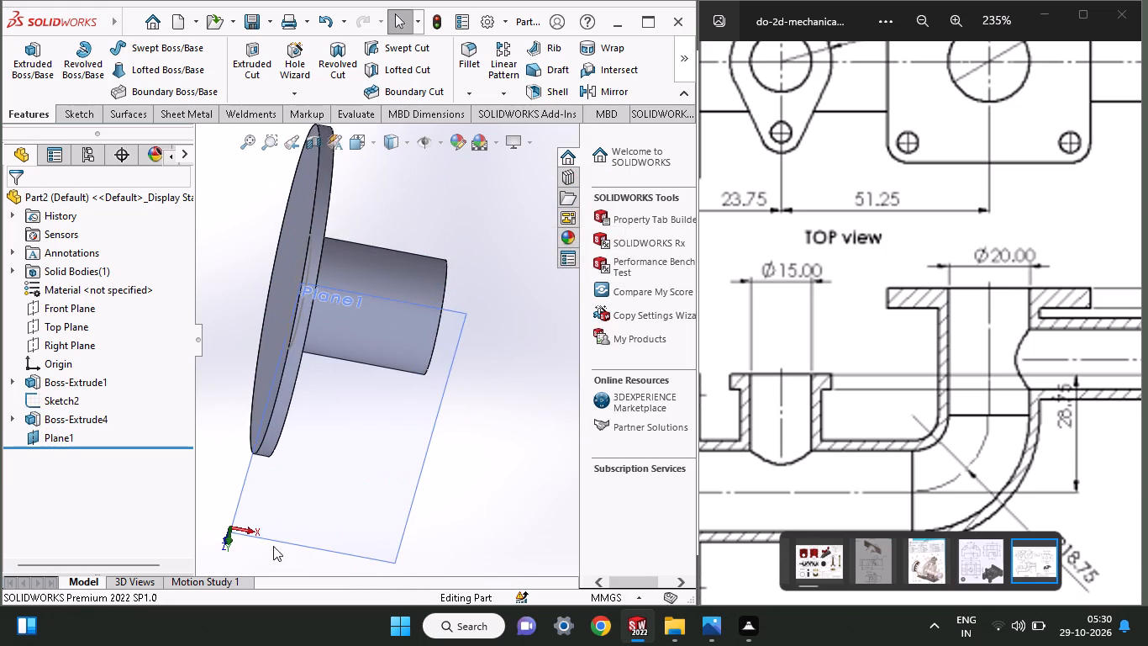
click(395, 498)
click(465, 453)
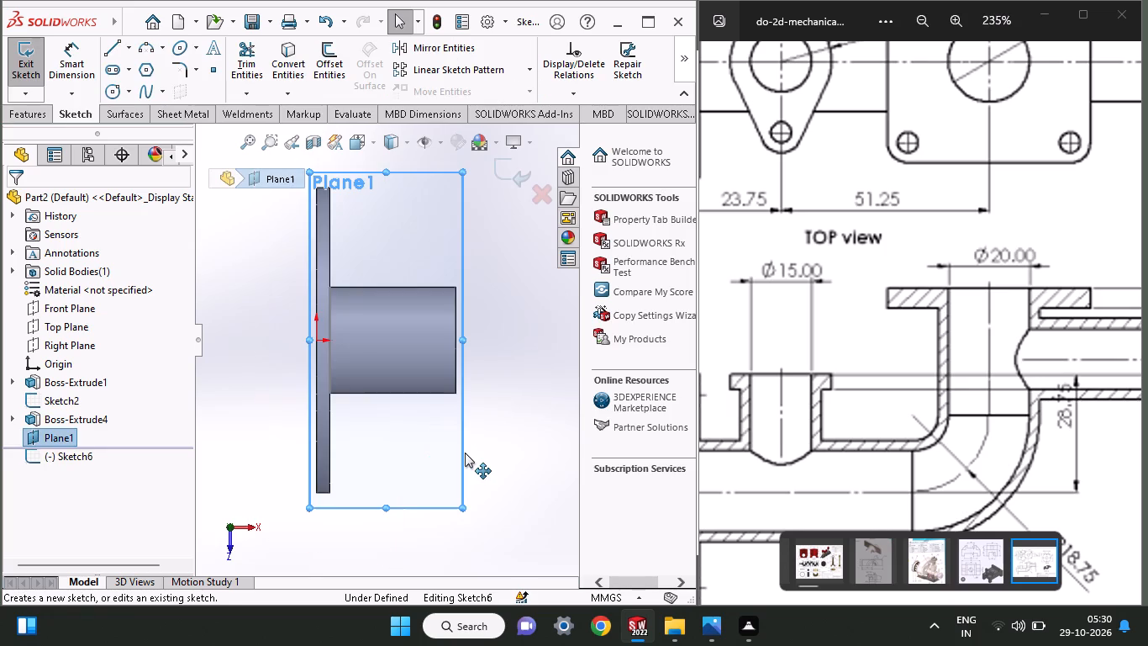
click(107, 87)
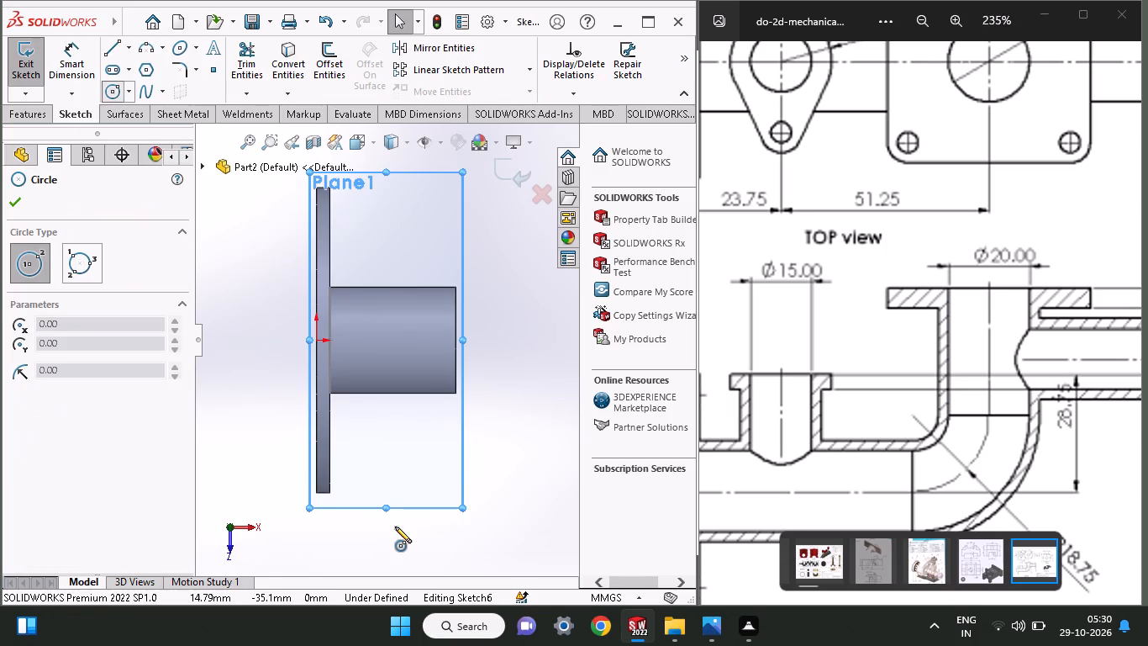
middle_drag(942, 296, 975, 430)
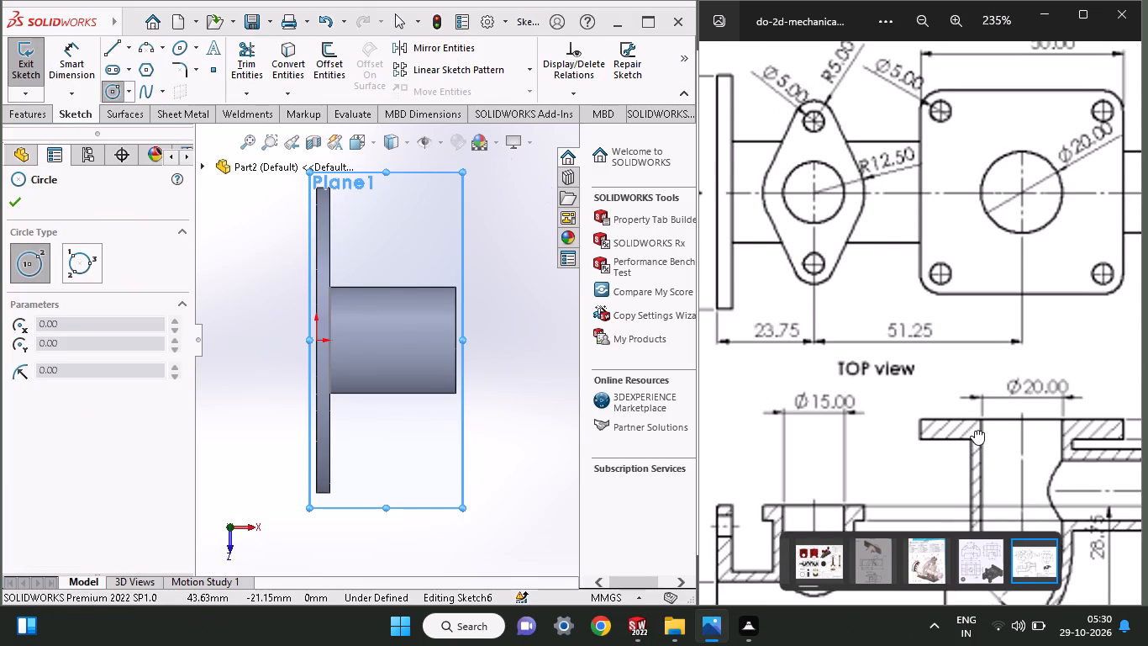
middle_drag(975, 430, 975, 461)
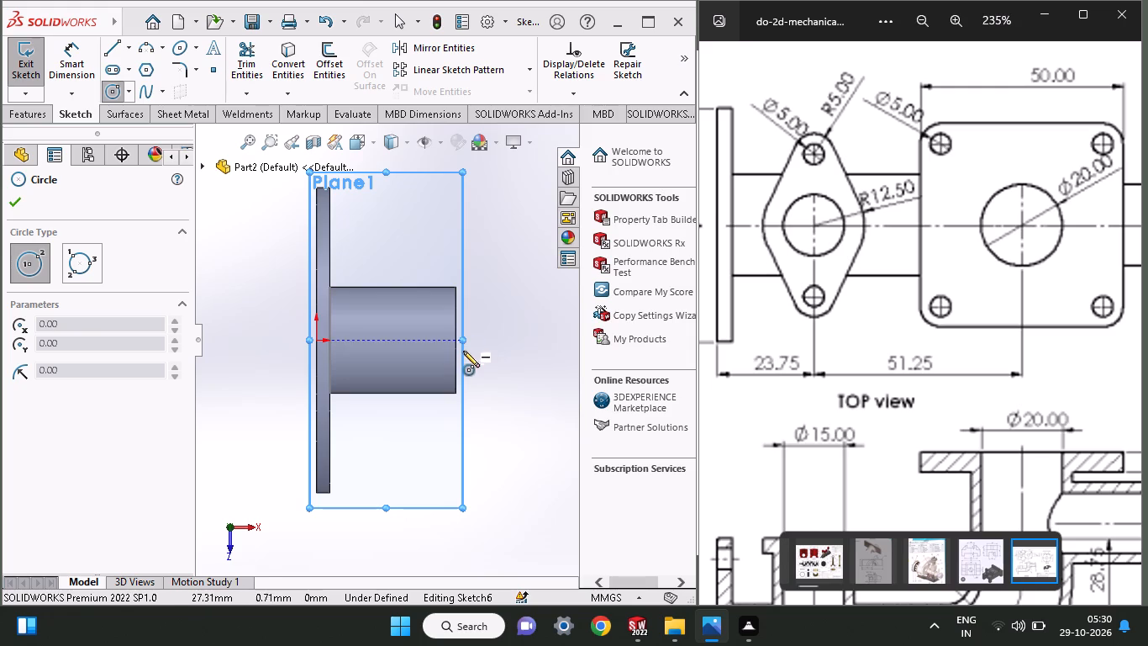
click(452, 342)
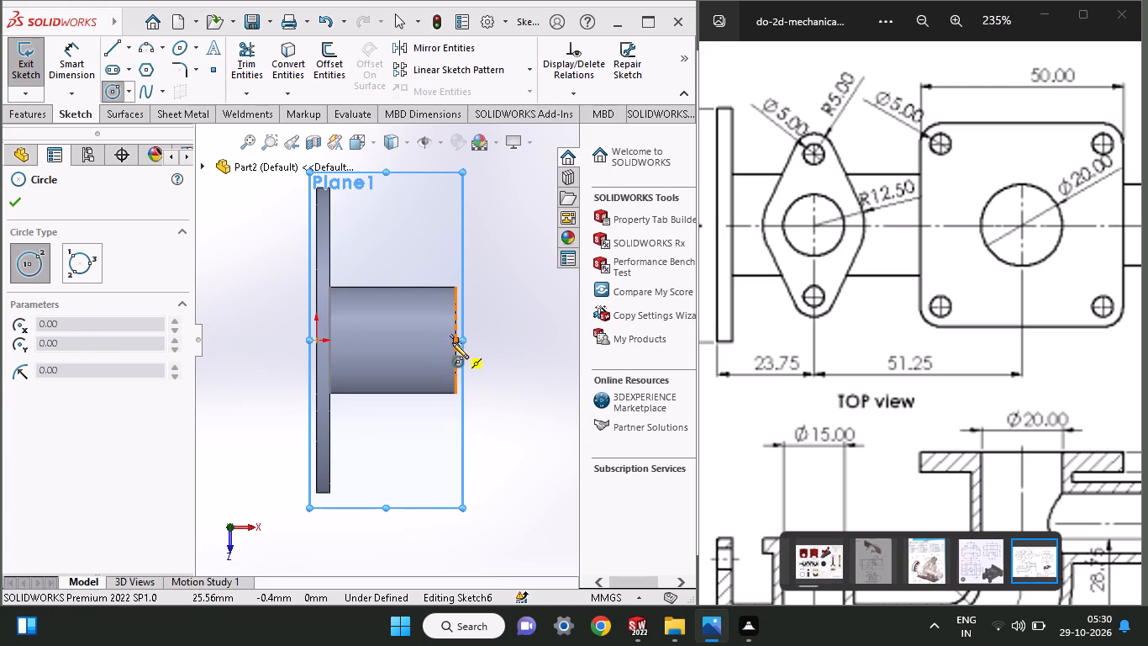
click(475, 382)
Dimension the circle on the offset plane with a diameter of 25 mm, twice the drawing's 12.50 radius.
middle_drag(473, 434, 458, 415)
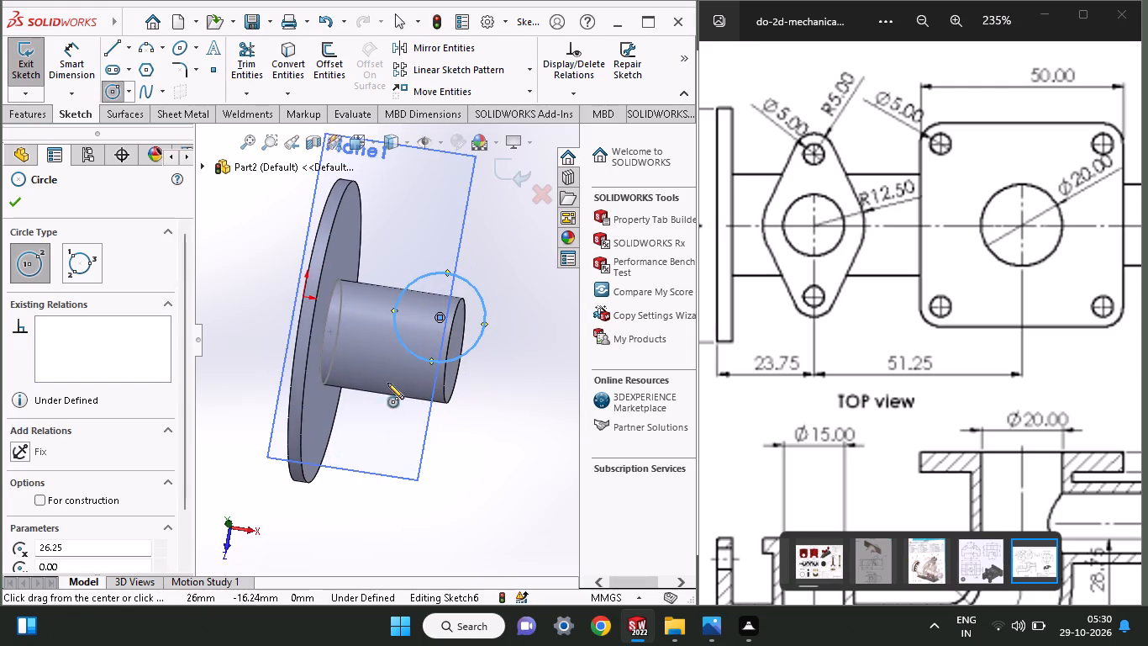
click(70, 66)
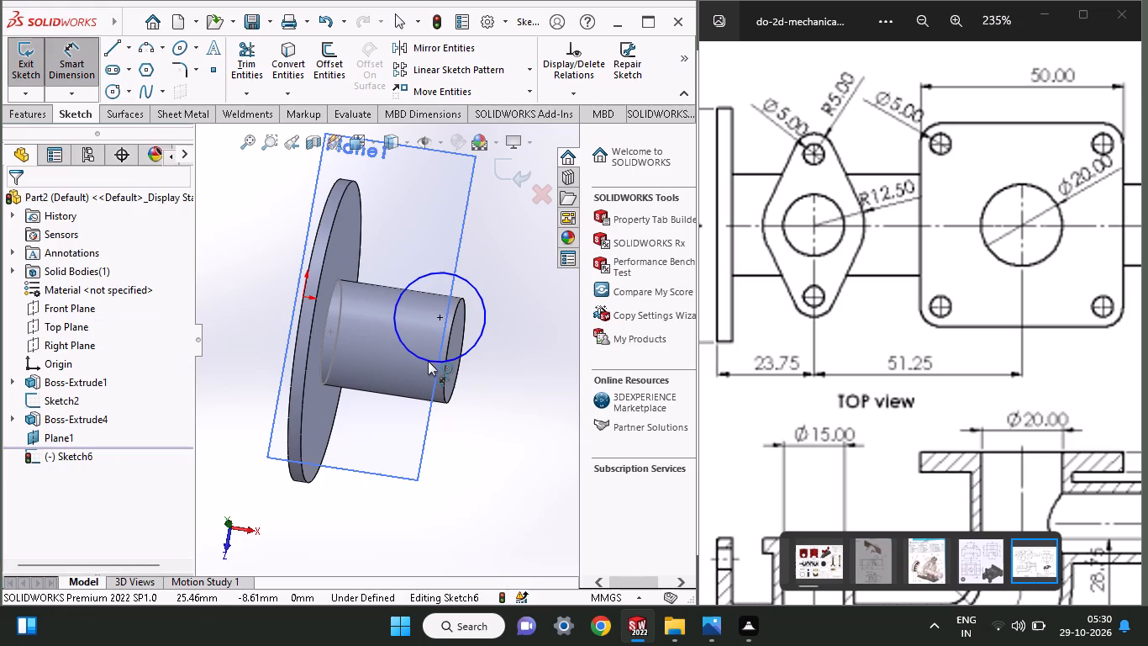
click(428, 361)
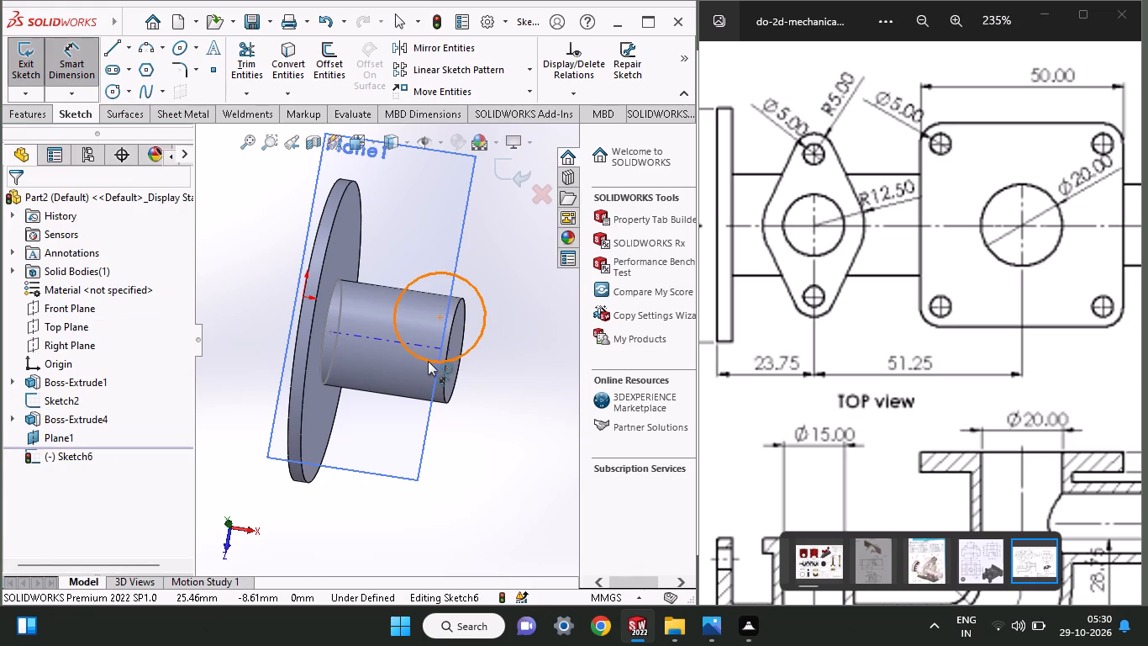
click(452, 428)
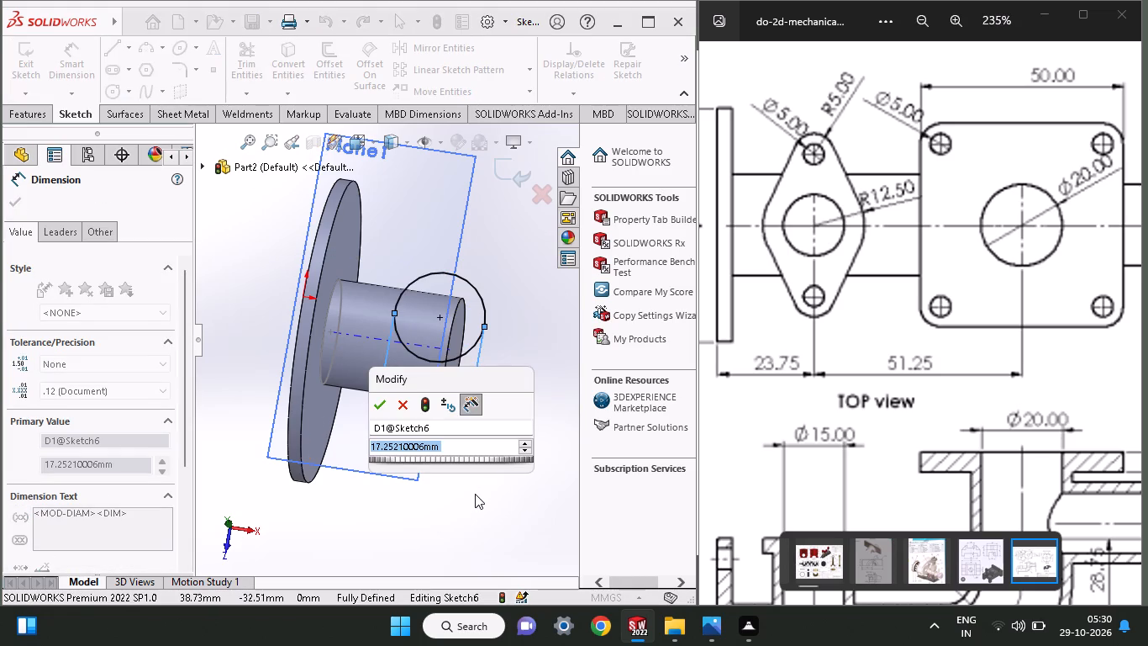
text(12.52)
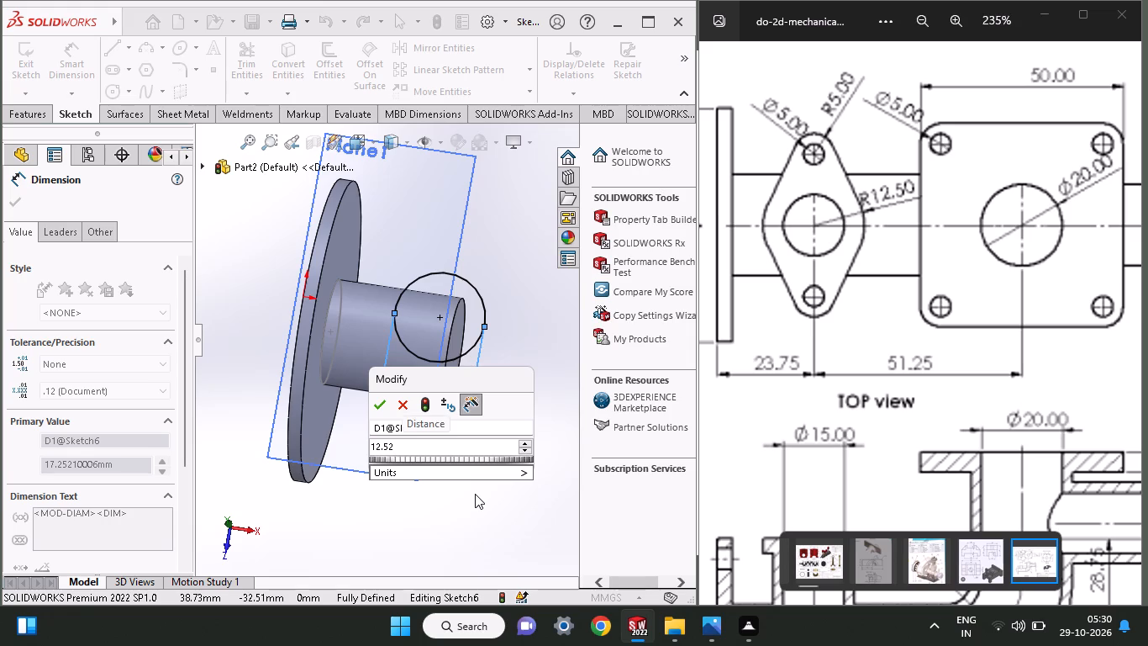
key(BackSpace)
key(0)
key(shift+plus)
text(12)
text(.50)
key(Return)
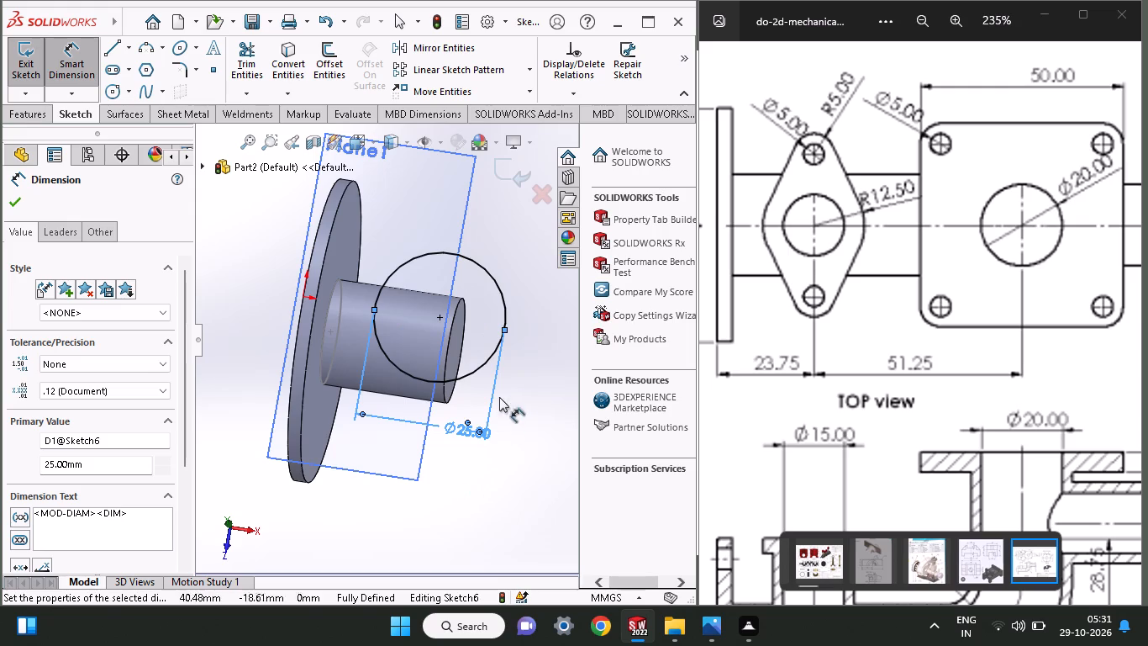
click(8, 206)
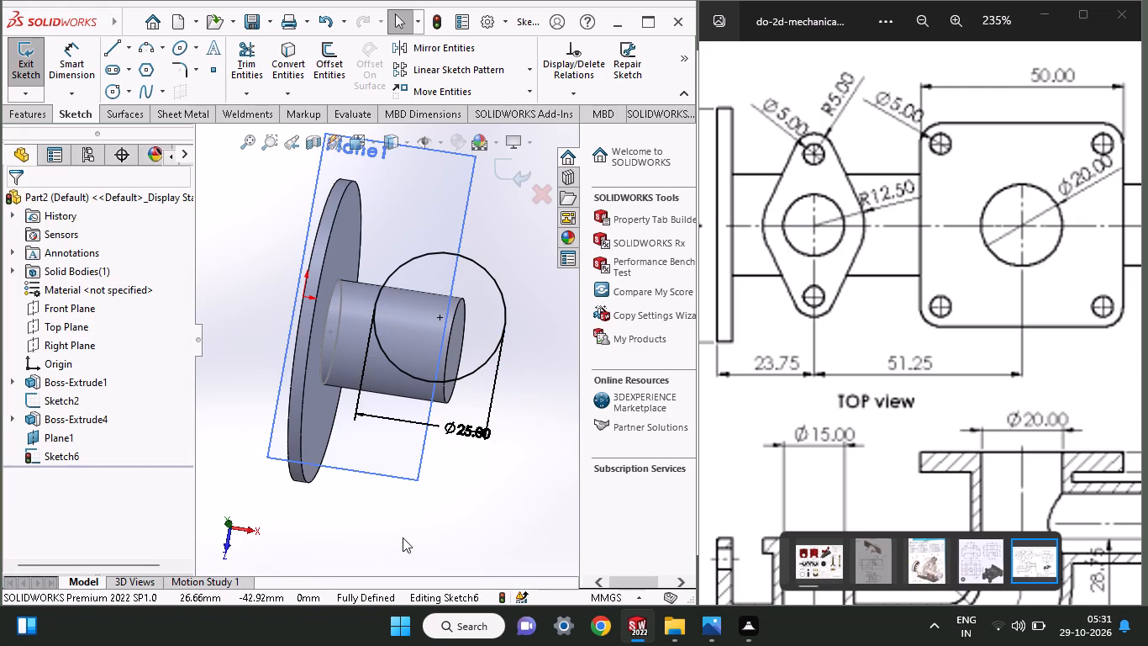
Compare the circle on the offset plane with the 15 mm branch and its flange in the drawing's section view.
middle_drag(882, 390, 878, 277)
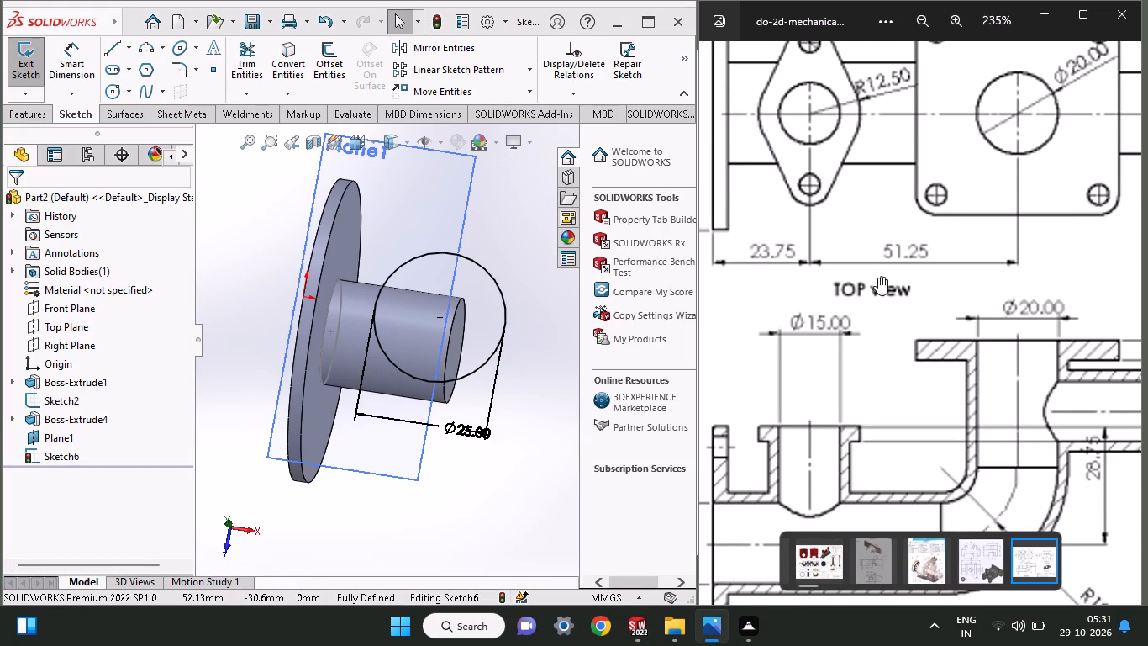
middle_drag(503, 492, 503, 488)
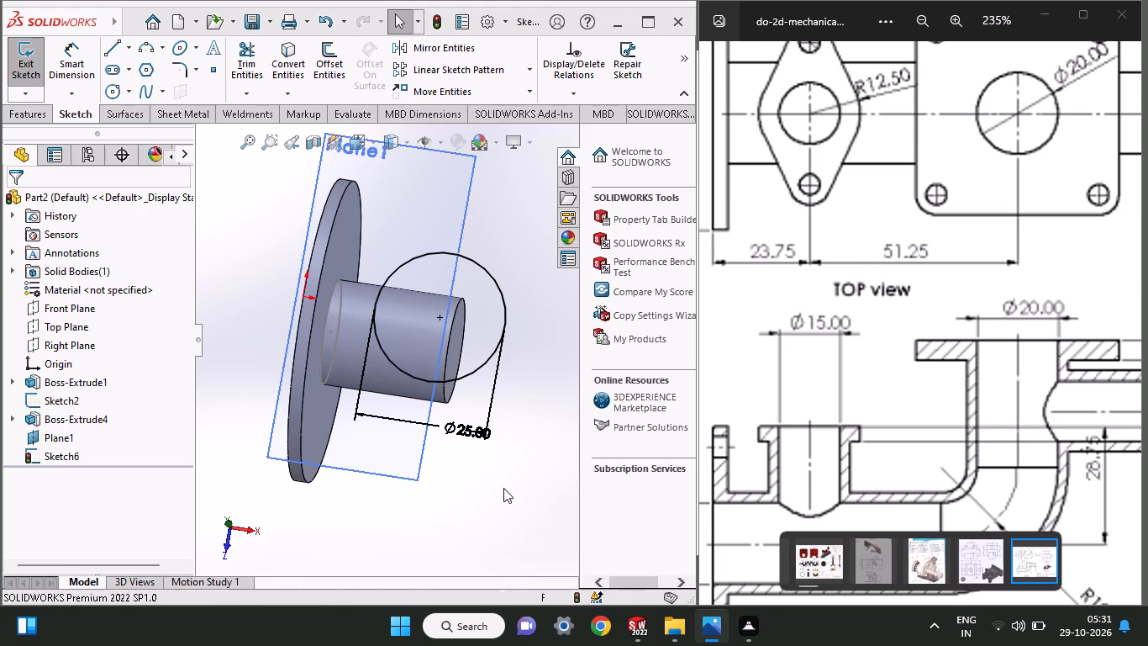
middle_drag(503, 488, 524, 359)
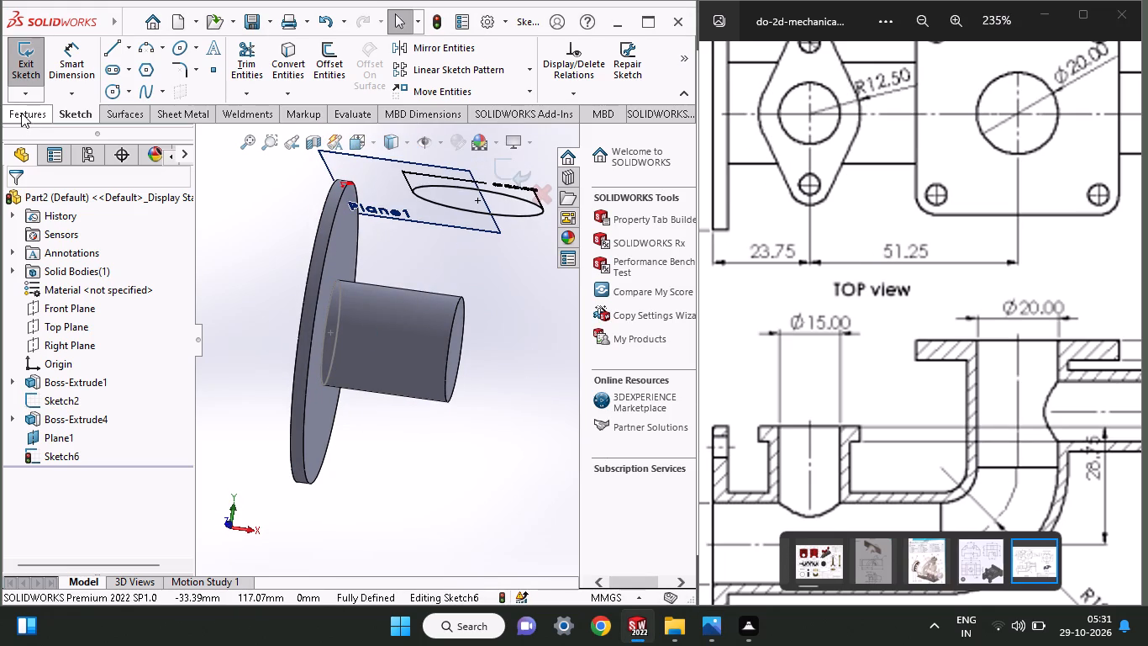
Extrude the 25 mm circle downward from the offset plane, up to the cylindrical surface of the horizontal pipe.
click(21, 113)
click(19, 72)
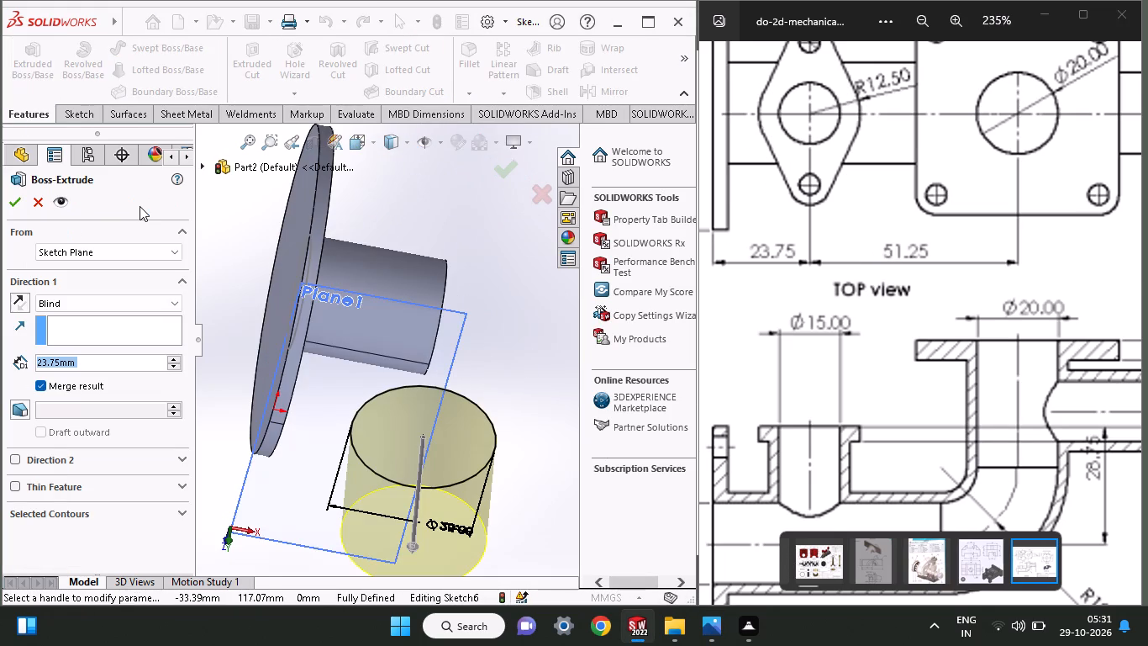
middle_drag(450, 407, 465, 244)
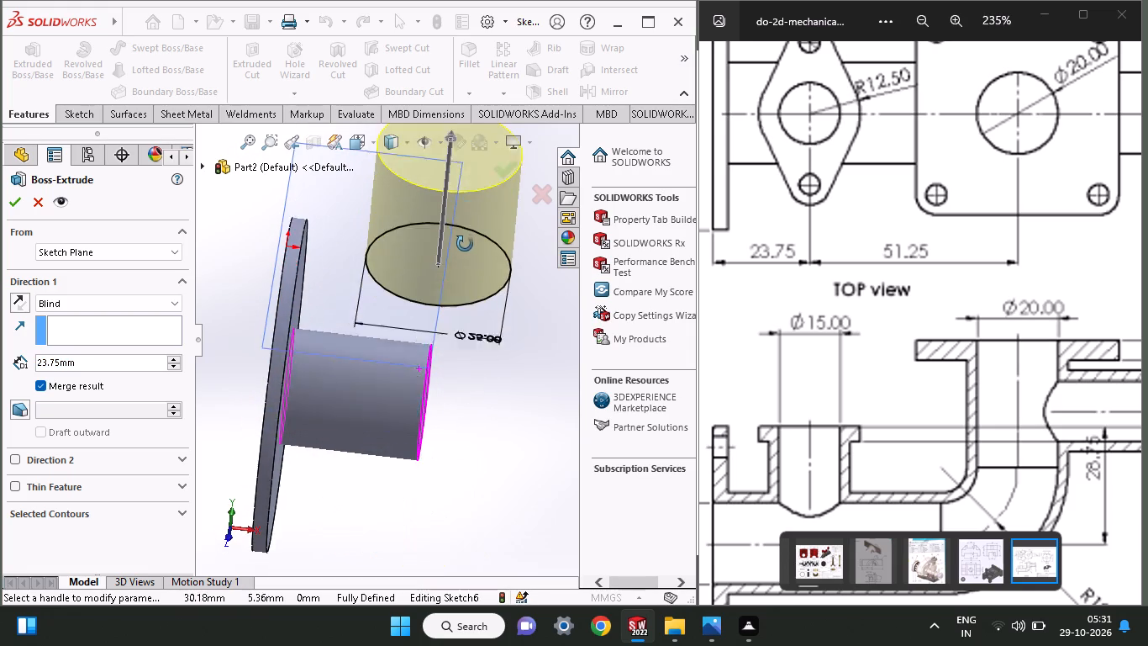
middle_drag(465, 244, 466, 239)
click(11, 294)
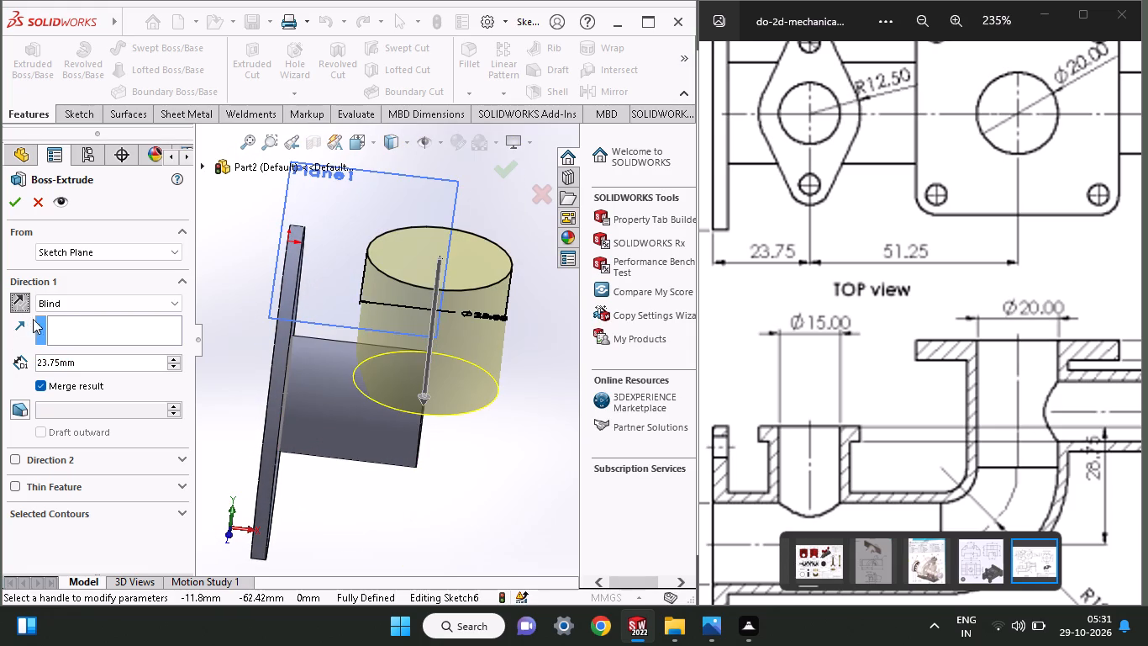
click(57, 308)
click(66, 364)
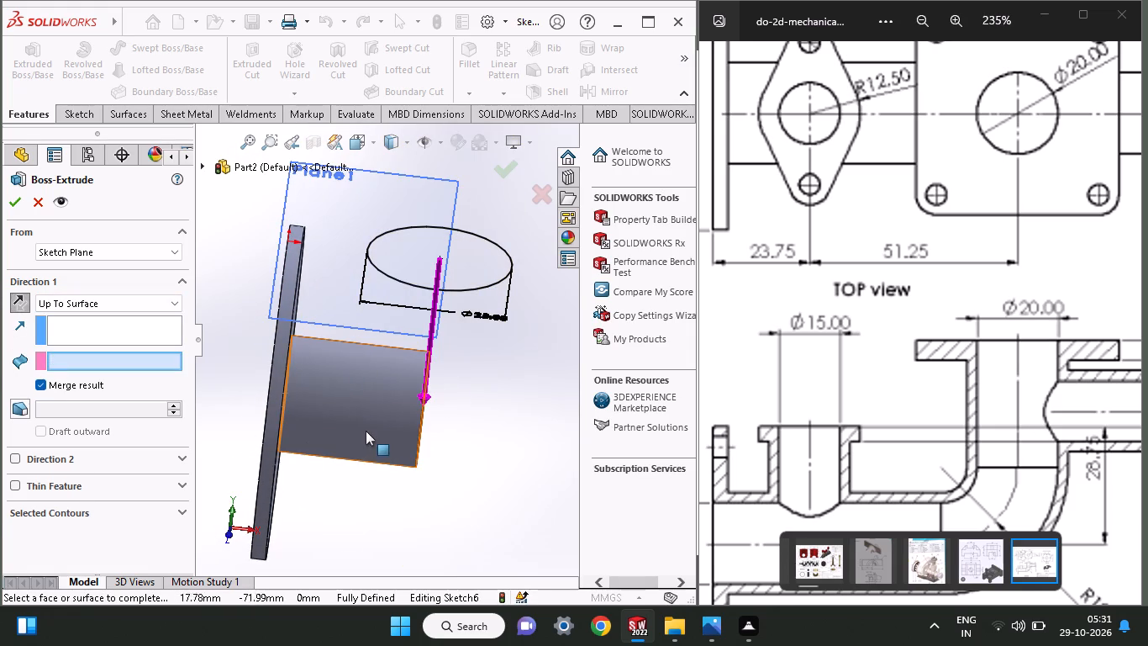
click(366, 431)
click(12, 210)
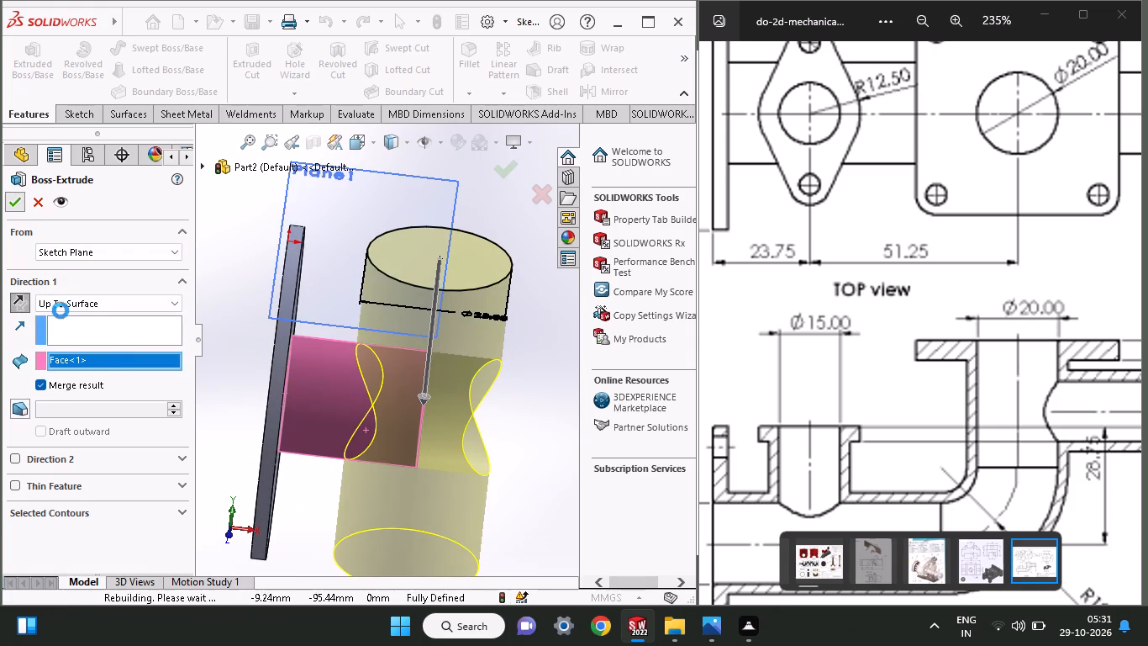
Sketch two circles on the branch's top face, about 8.5 mm in diameter, on opposite sides of the branch and in line with its centre.
middle_drag(358, 522, 358, 451)
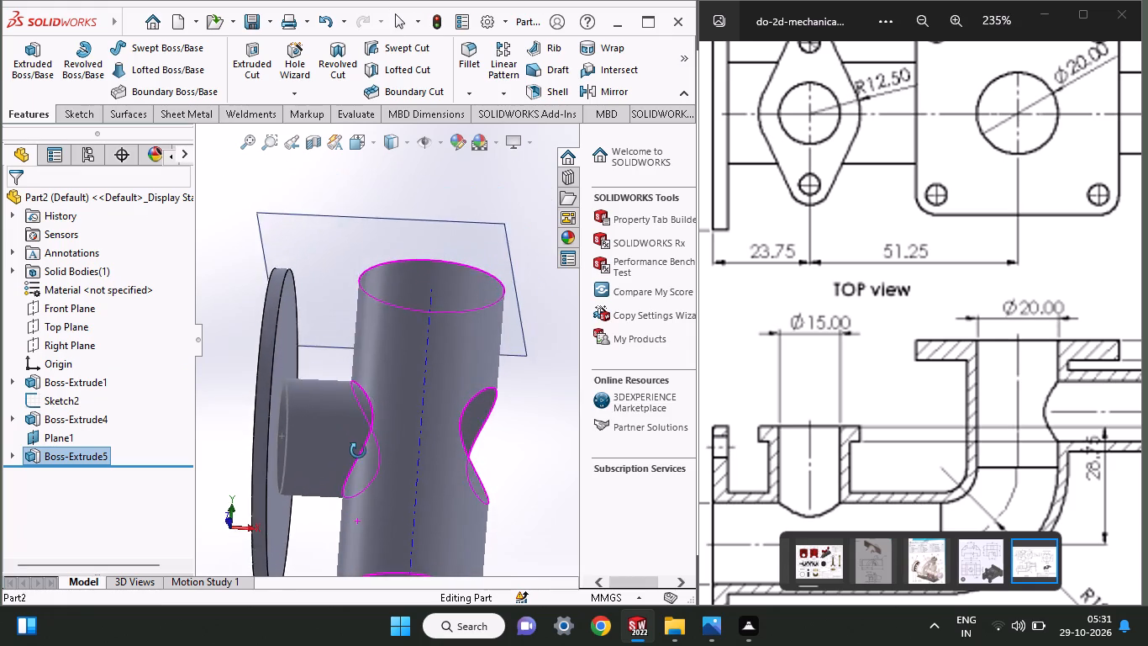
middle_drag(358, 451, 372, 479)
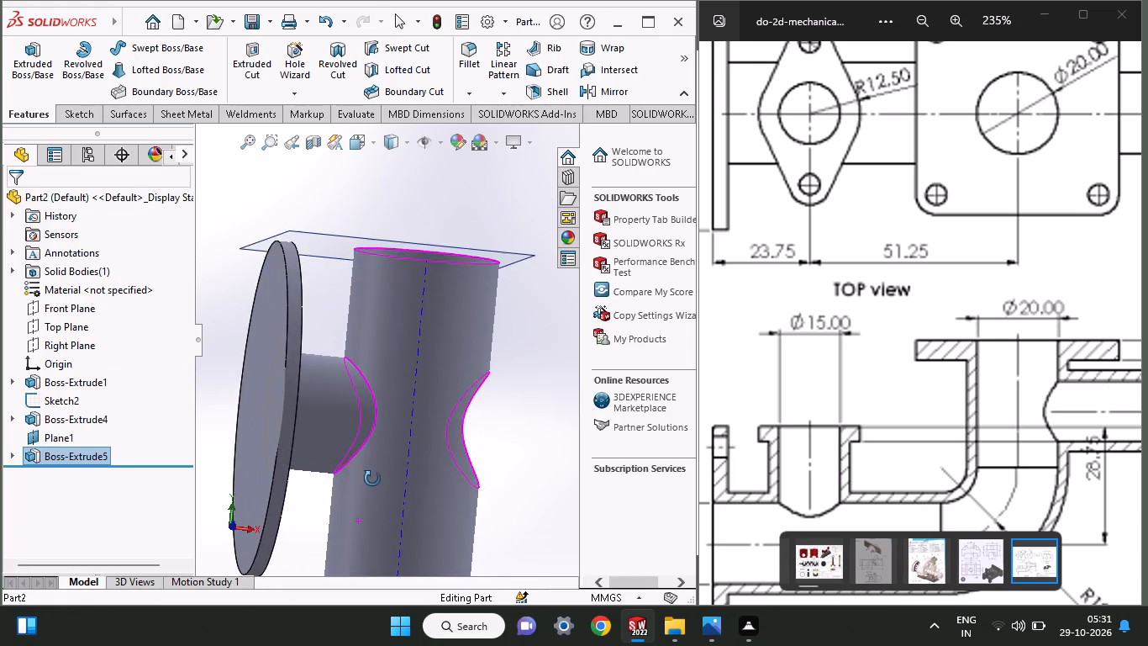
middle_drag(372, 479, 280, 503)
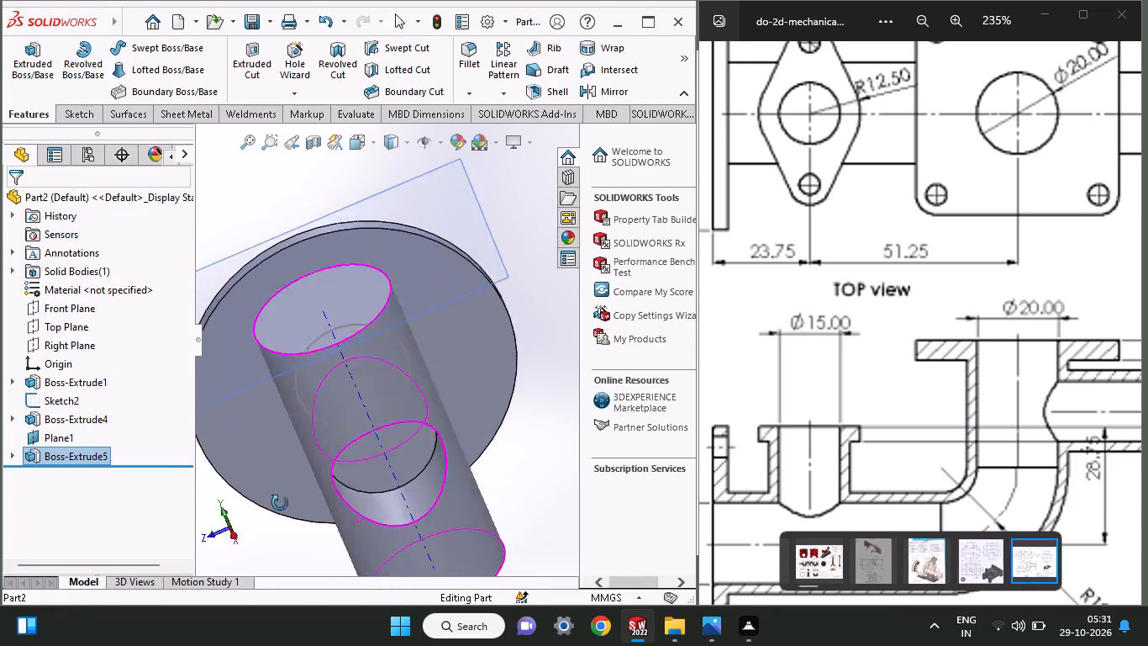
middle_drag(280, 503, 339, 569)
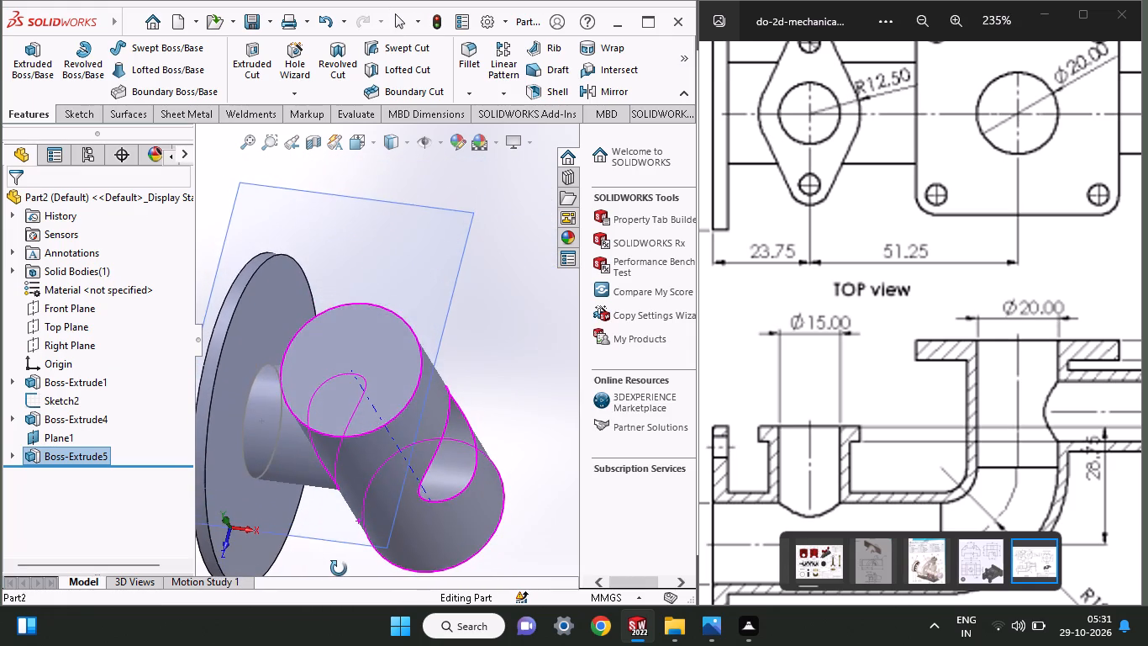
middle_drag(339, 569, 354, 609)
click(391, 464)
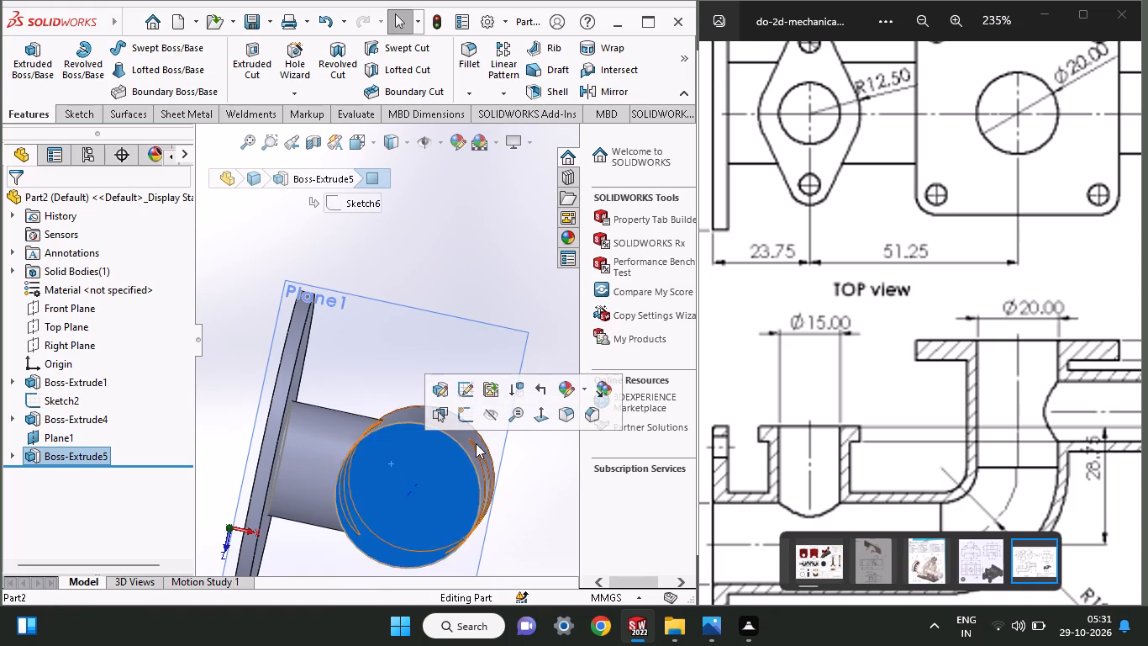
click(466, 415)
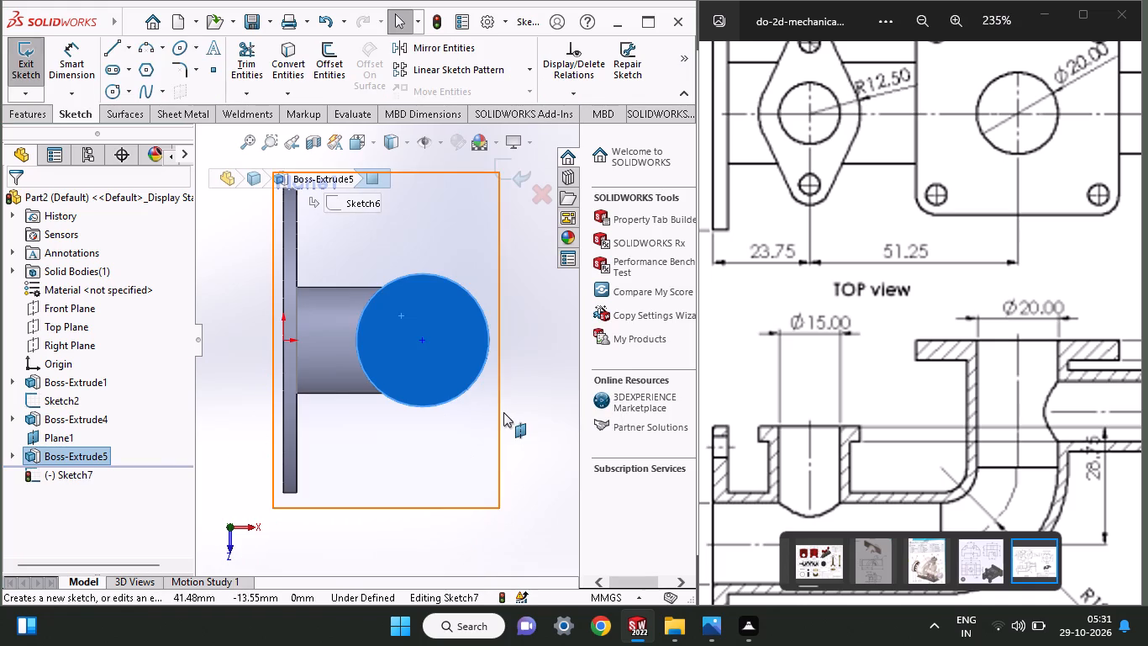
middle_drag(867, 265, 846, 459)
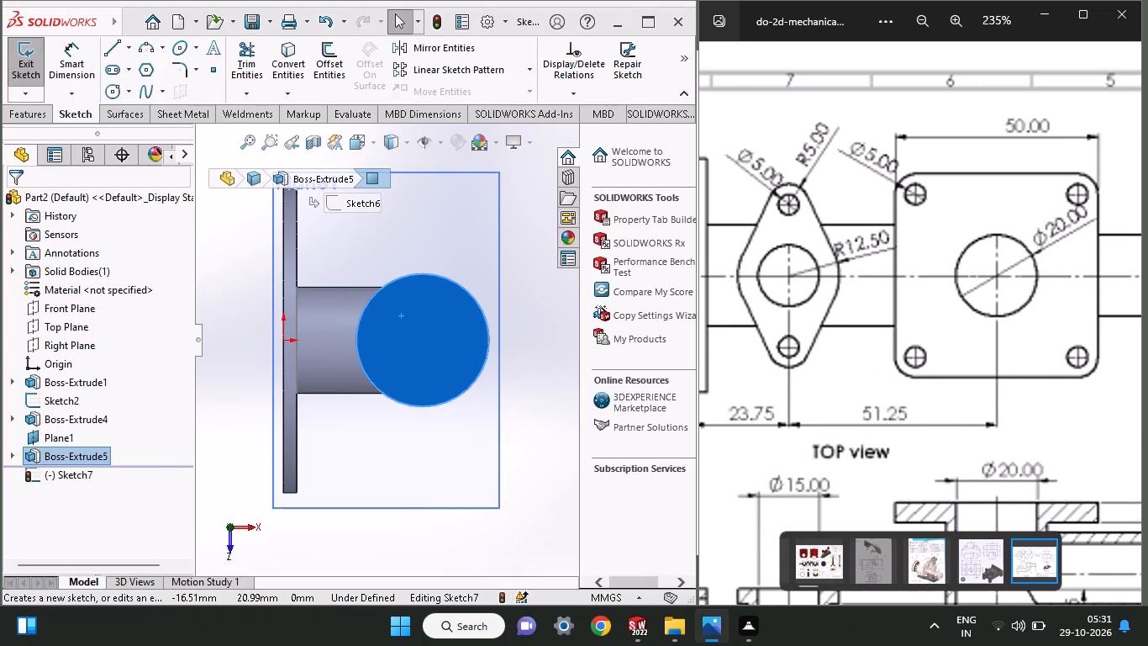
click(109, 92)
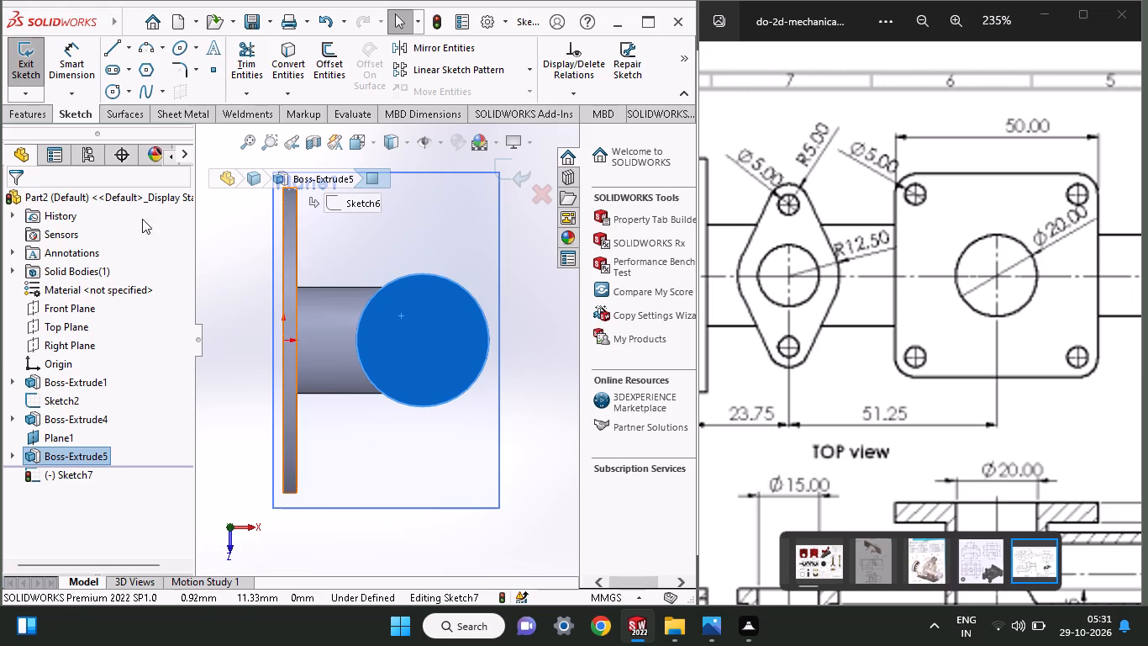
click(112, 93)
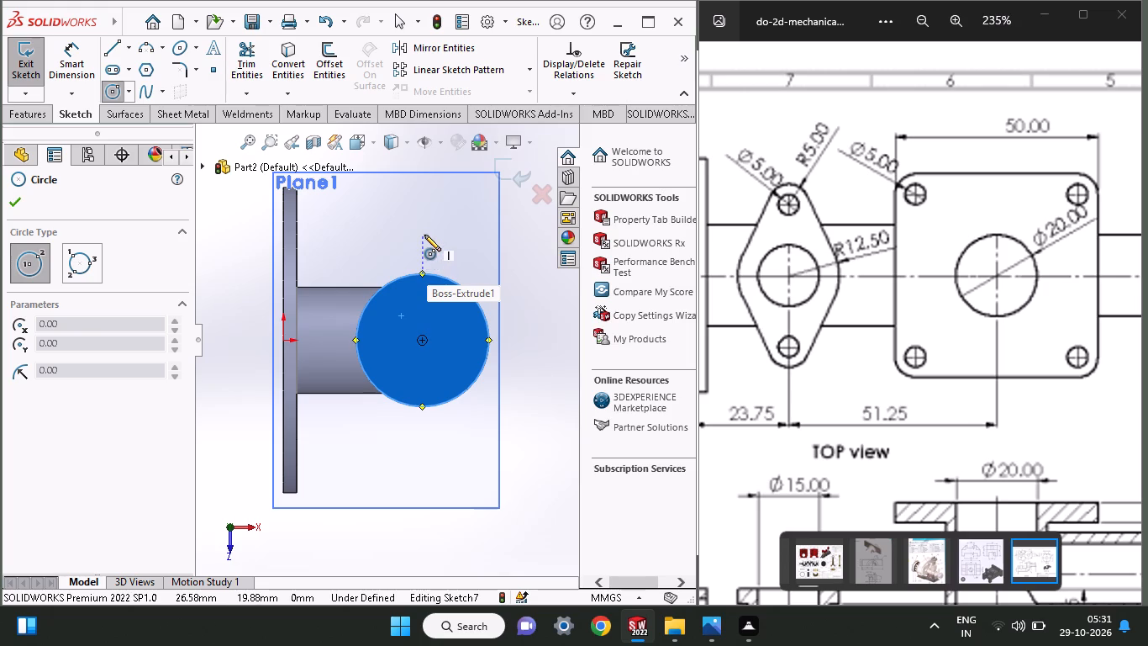
click(424, 235)
click(436, 252)
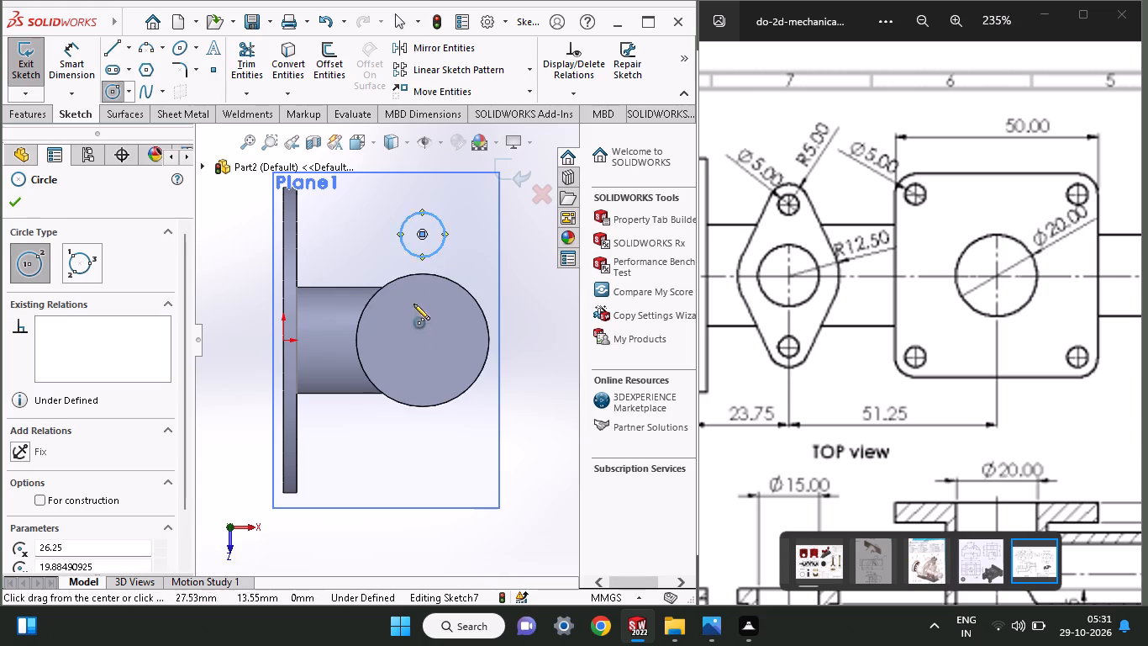
click(422, 453)
click(438, 469)
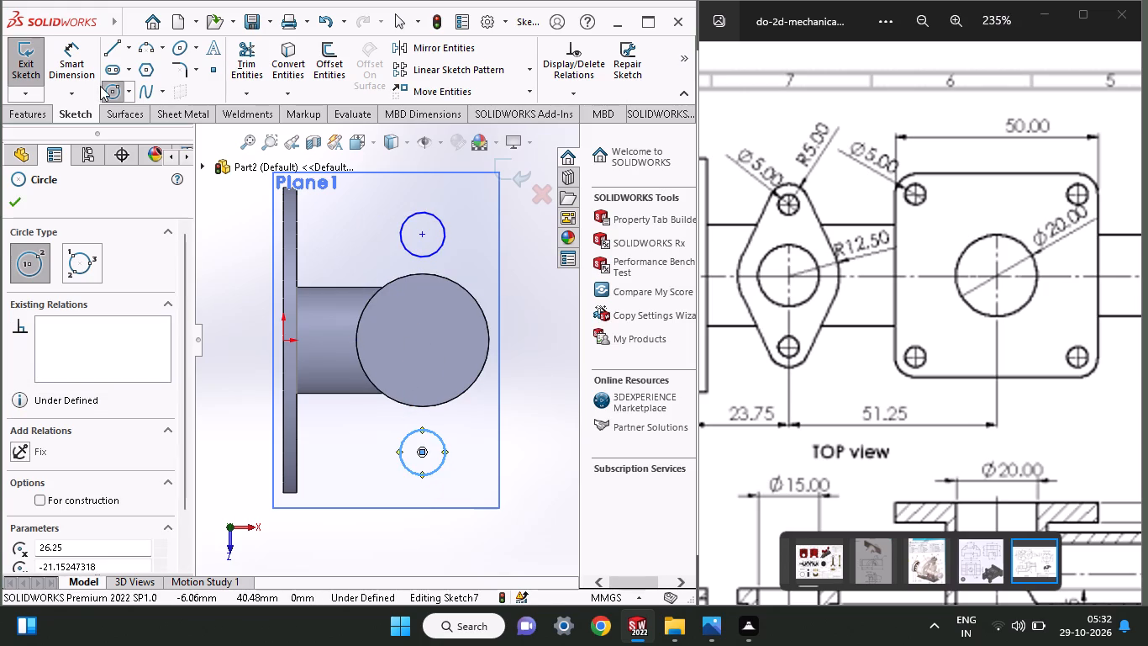
Dimension both small flange-ear circles with a diameter of 10 mm, twice the drawing's R5.00.
click(59, 65)
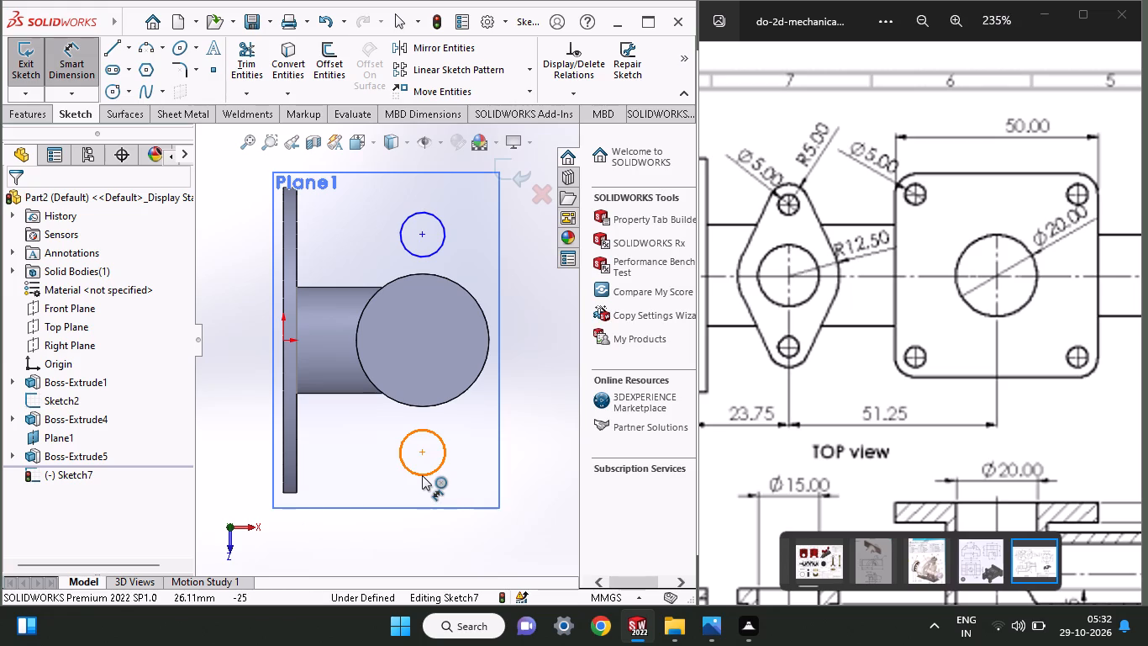
click(422, 475)
click(391, 485)
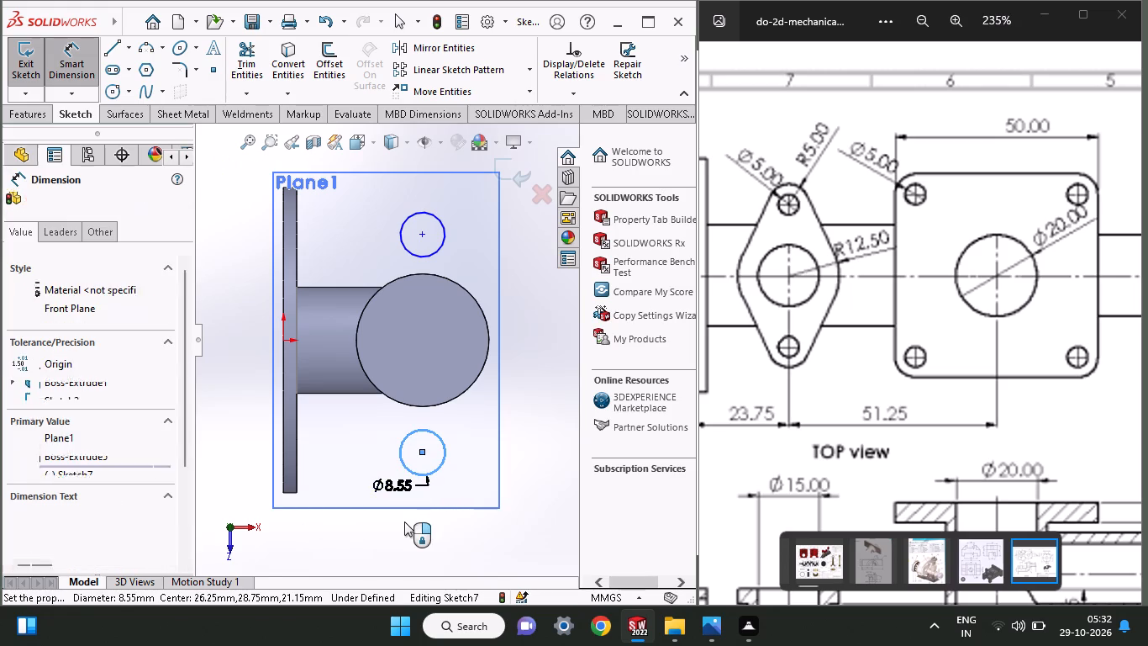
text(10)
key(Return)
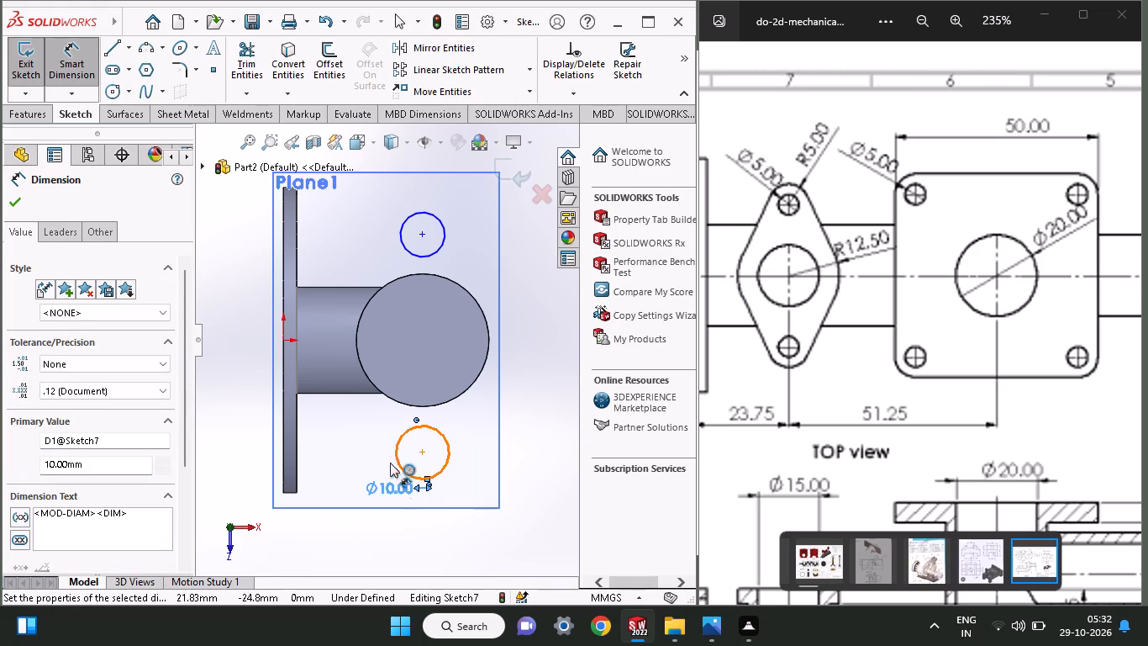
click(404, 221)
click(403, 196)
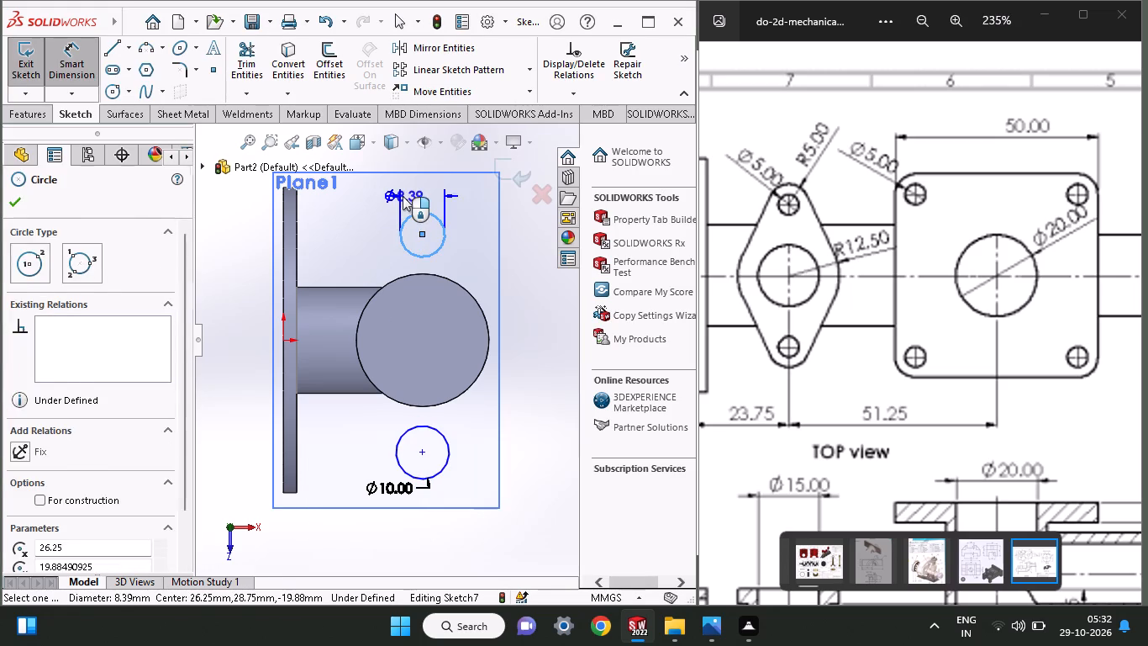
text(10)
key(Return)
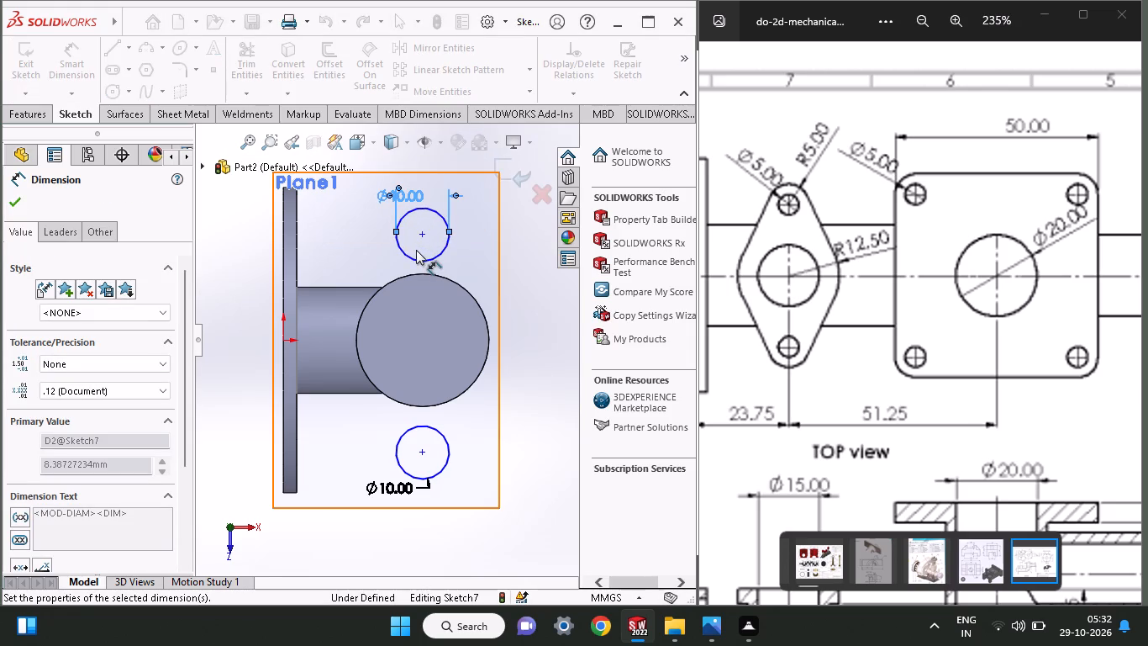
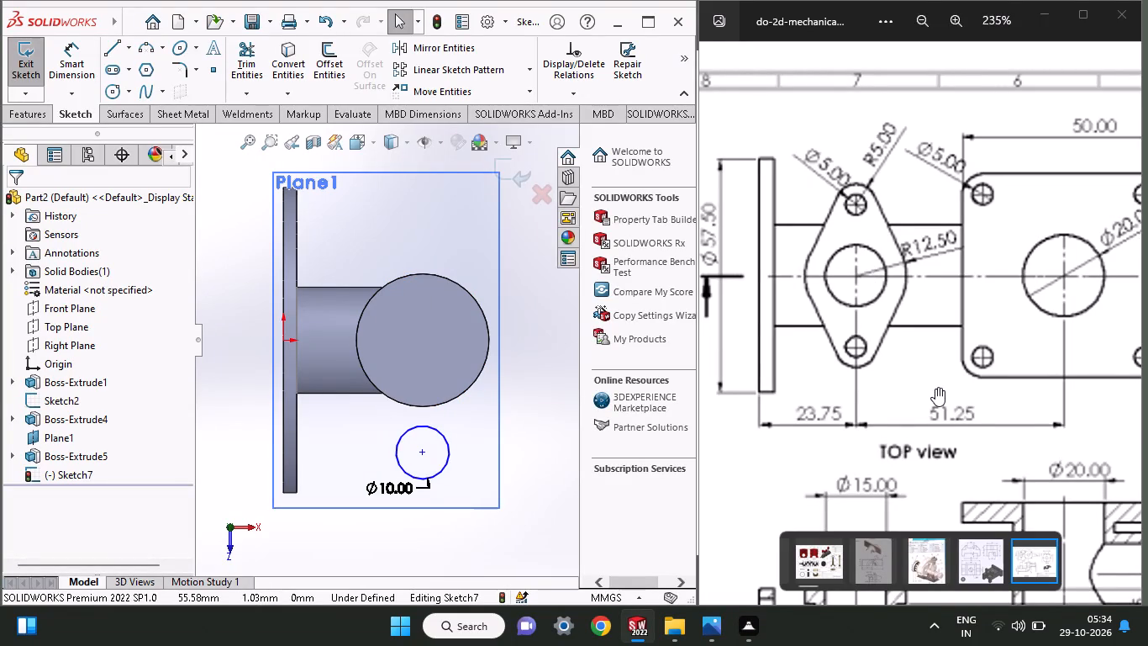
Sketch a vertical line about 21 mm long from the 10 mm ear circle's centre to the branch's centre.
middle_drag(940, 388, 850, 410)
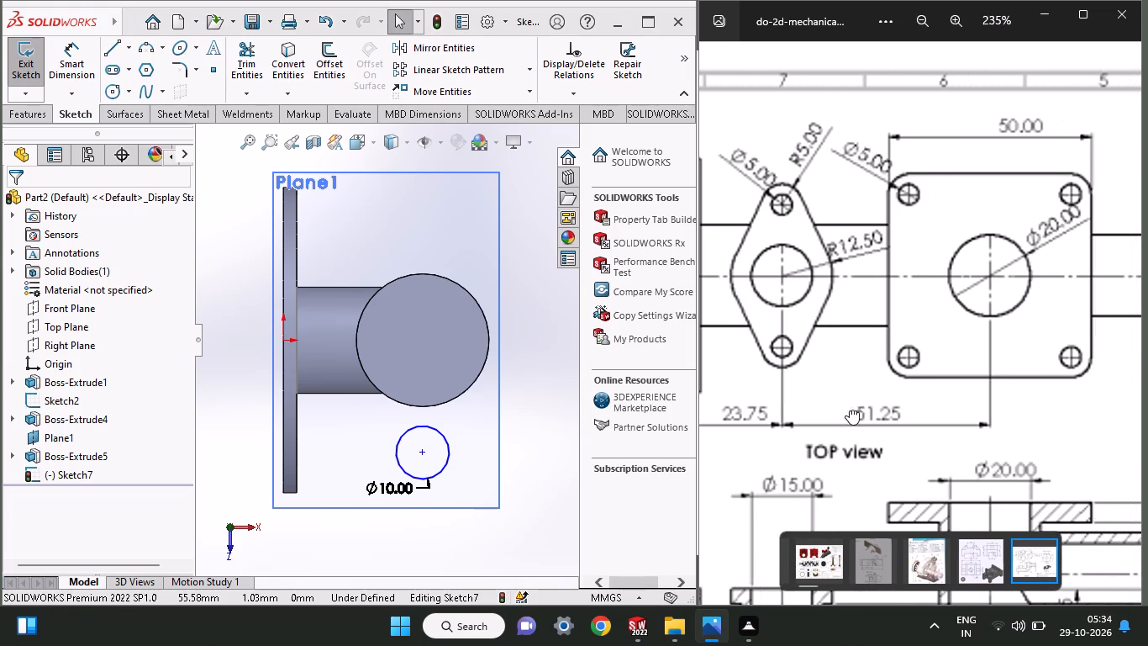
middle_drag(850, 410, 822, 413)
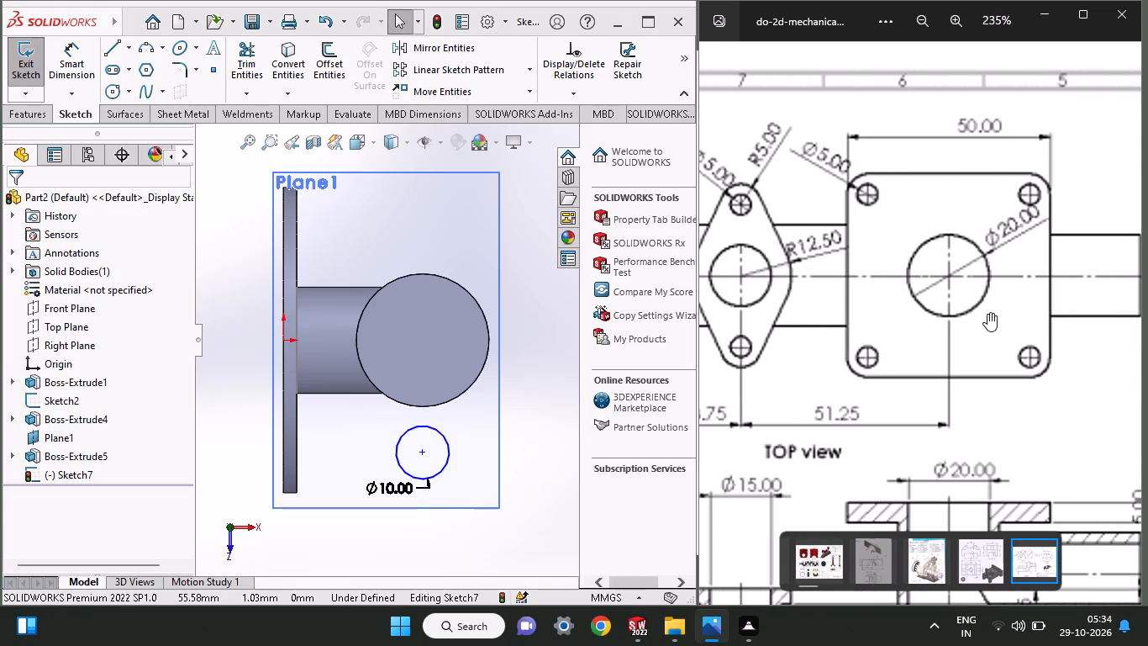
middle_drag(987, 313, 1050, 337)
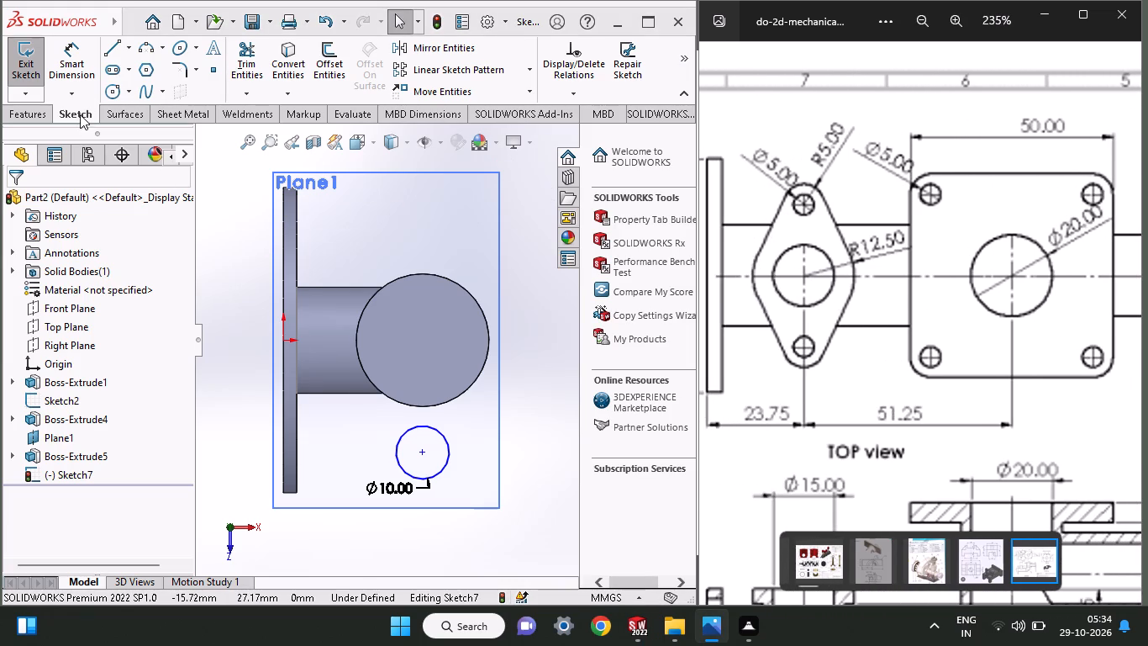
click(108, 49)
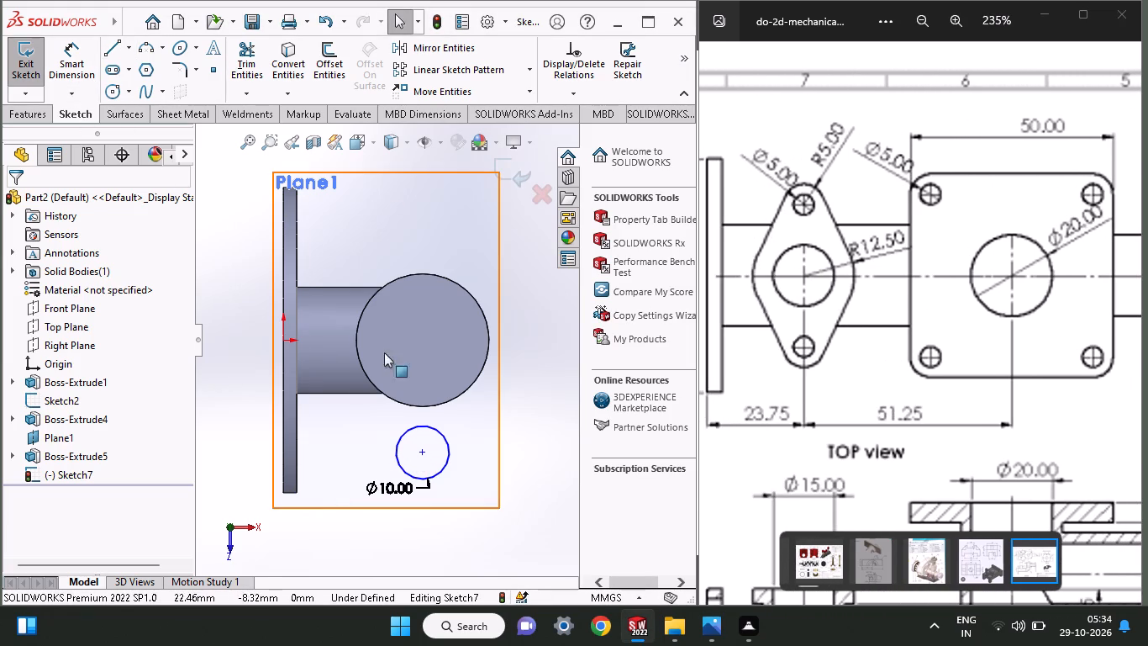
click(103, 58)
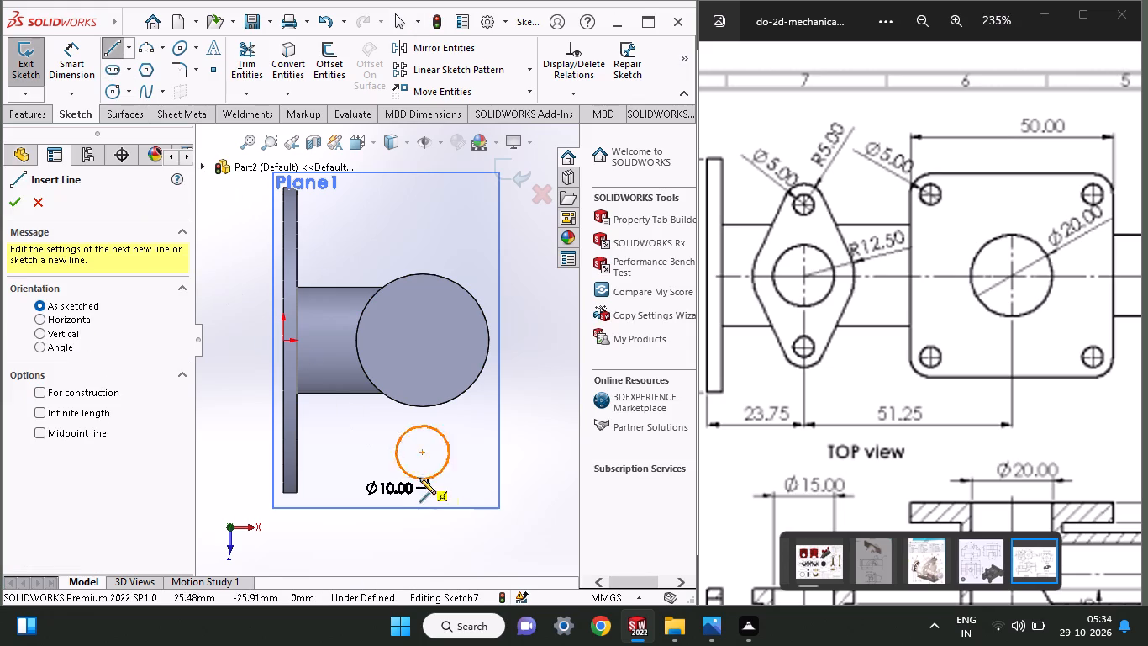
click(421, 449)
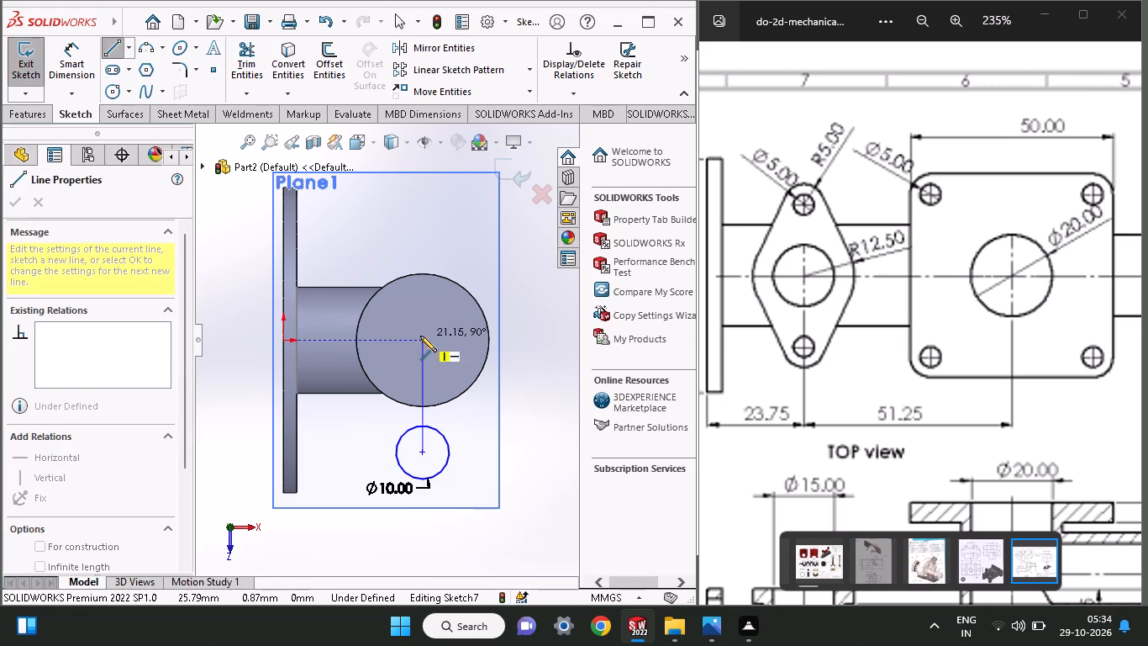
click(424, 341)
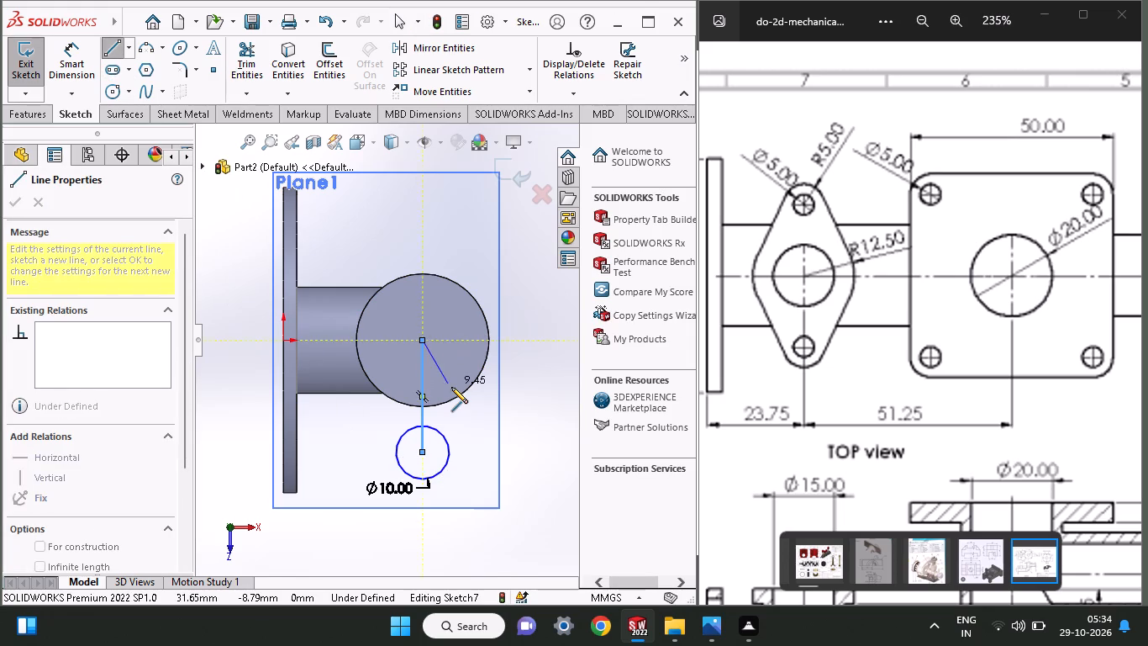
right_click(451, 387)
click(465, 396)
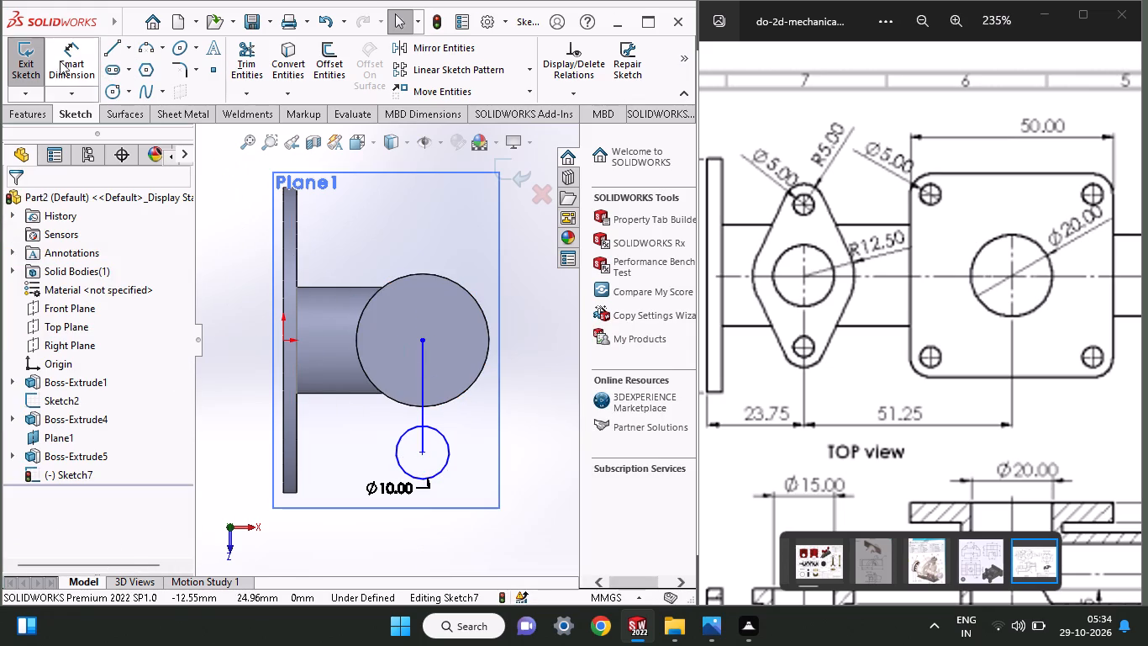
Dimension the vertical line from the ear circle's centre with a length of 25 mm.
click(60, 55)
click(424, 408)
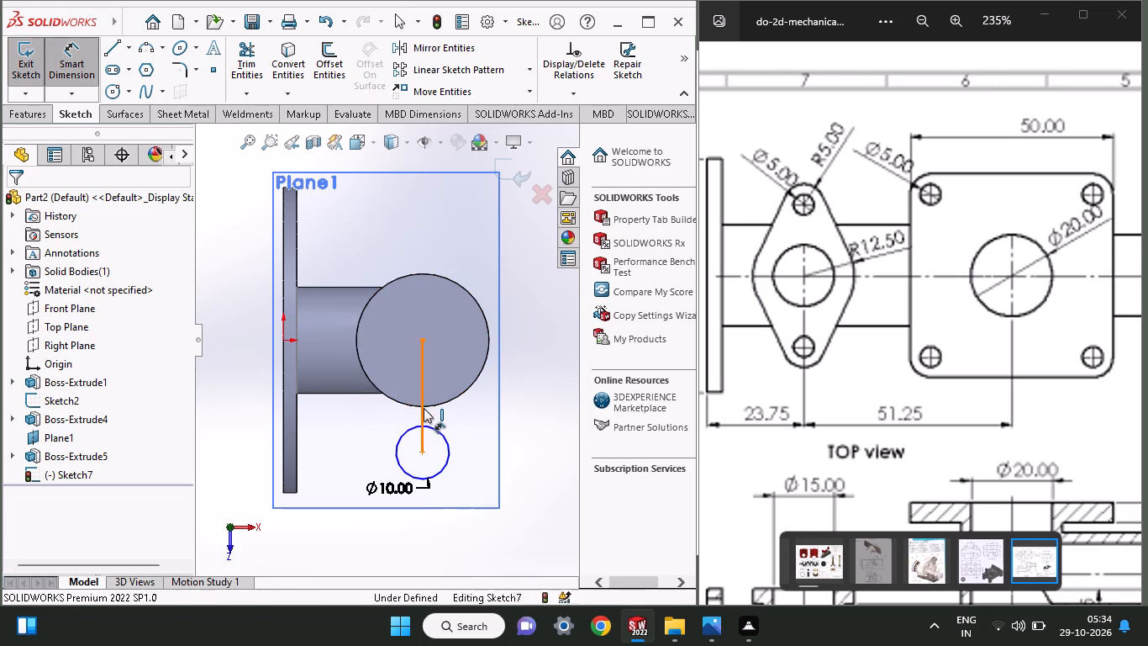
click(458, 426)
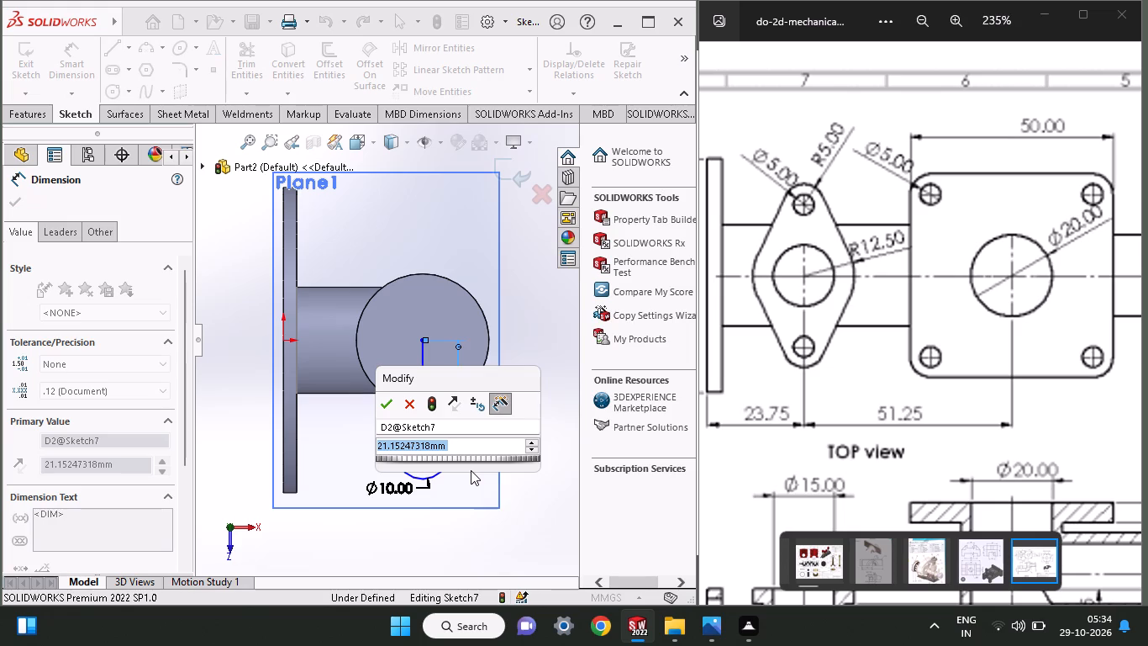
text(25)
key(Return)
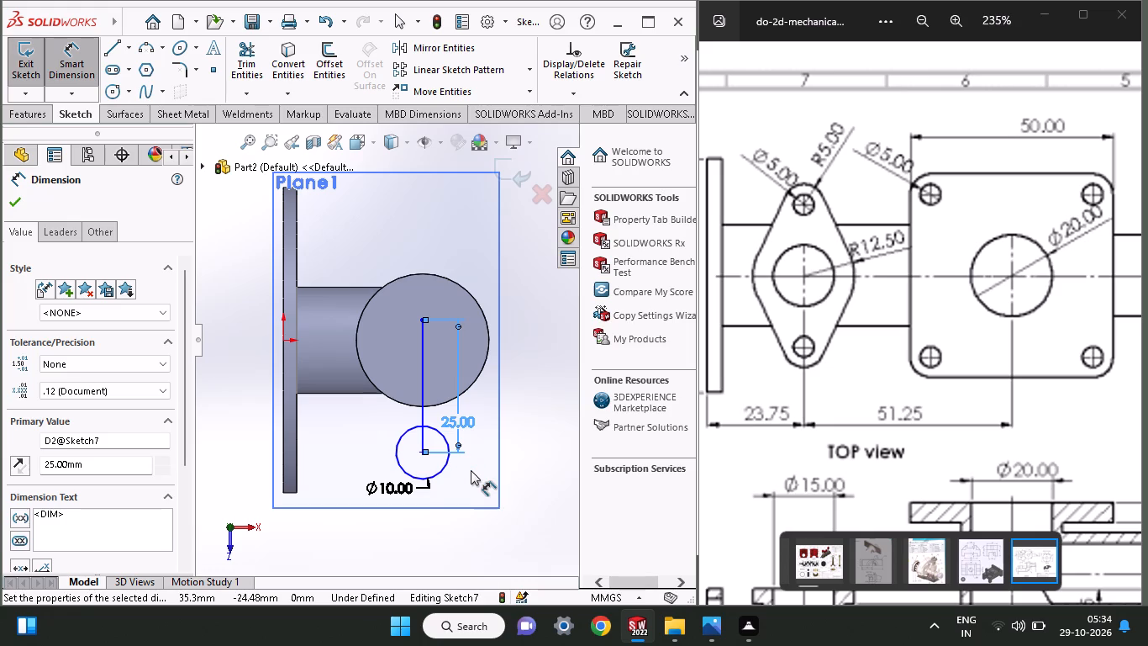
click(13, 196)
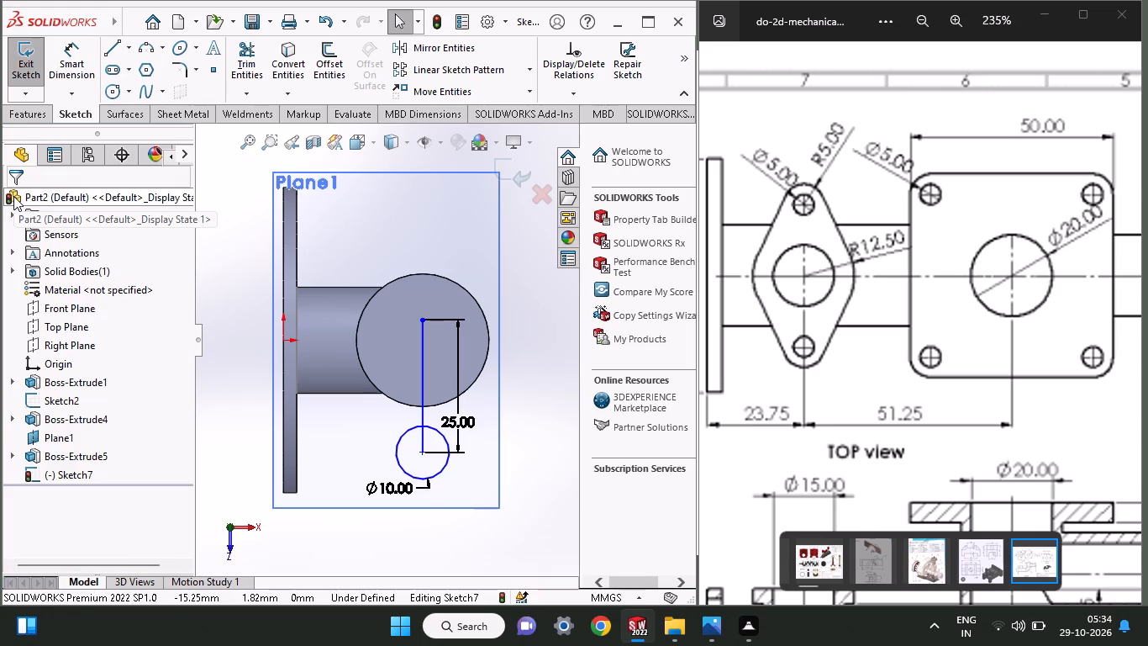
Sketch two slanted lines converging toward the ear circle, one on each side of the branch, the flange-side one about 34.6 mm long.
click(118, 39)
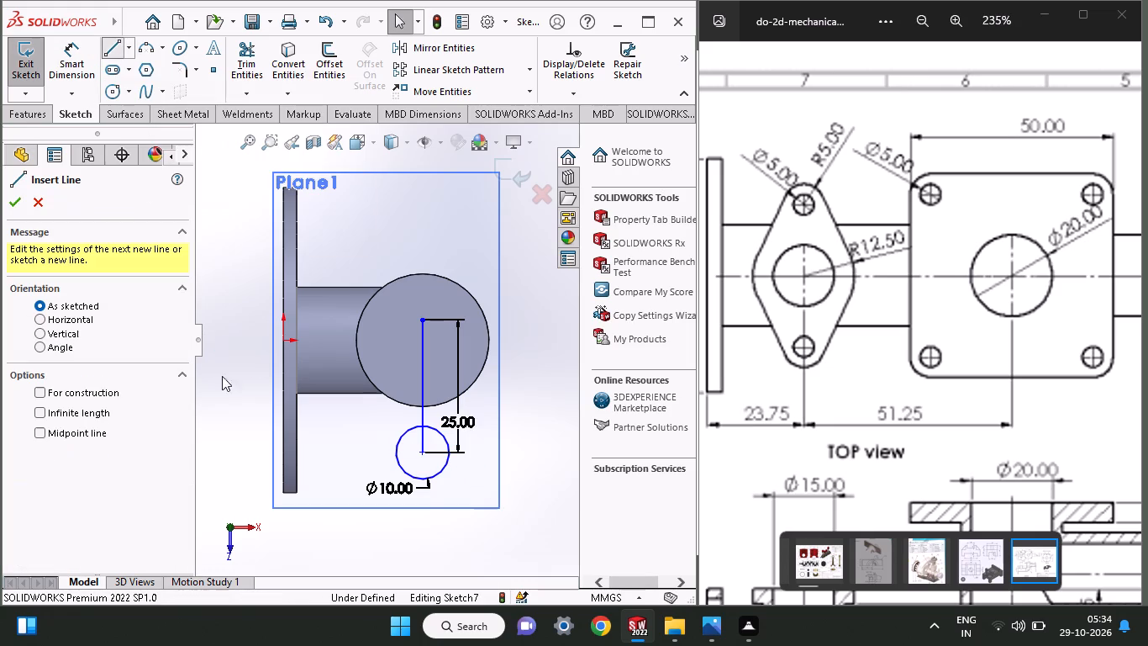
click(344, 355)
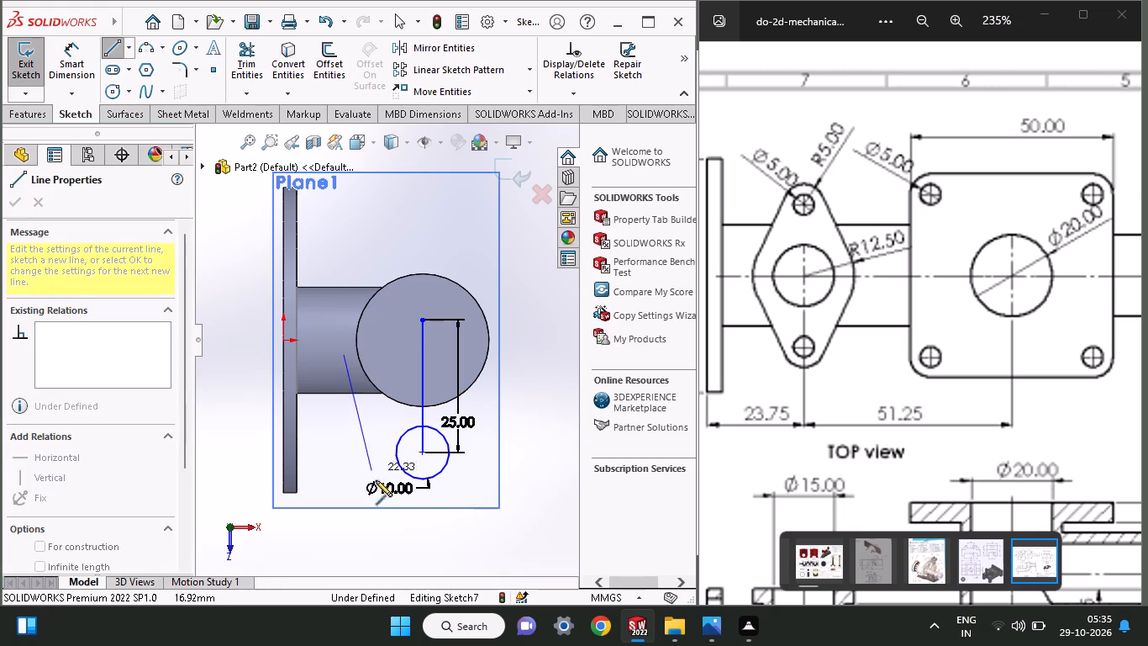
click(407, 527)
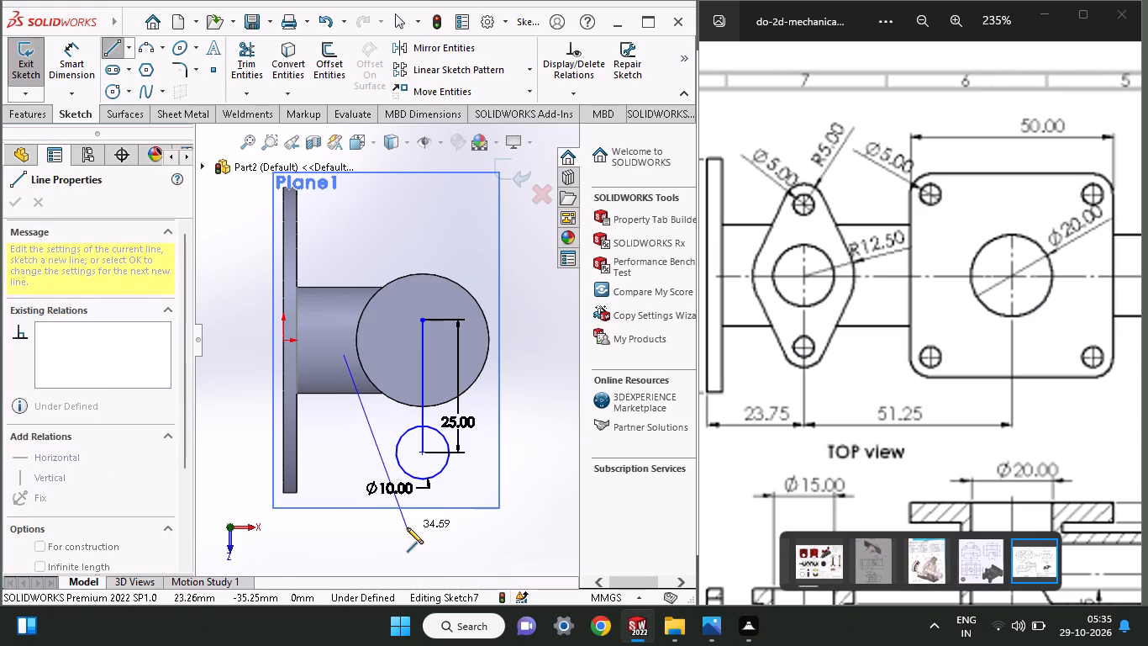
right_click(425, 508)
click(469, 433)
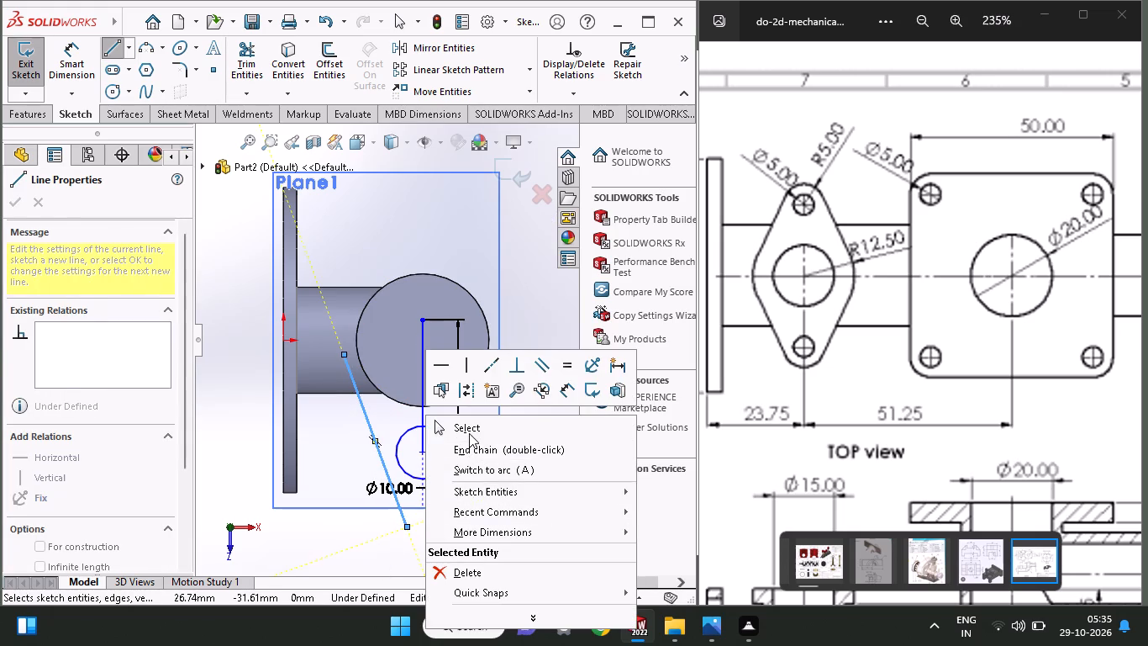
click(108, 56)
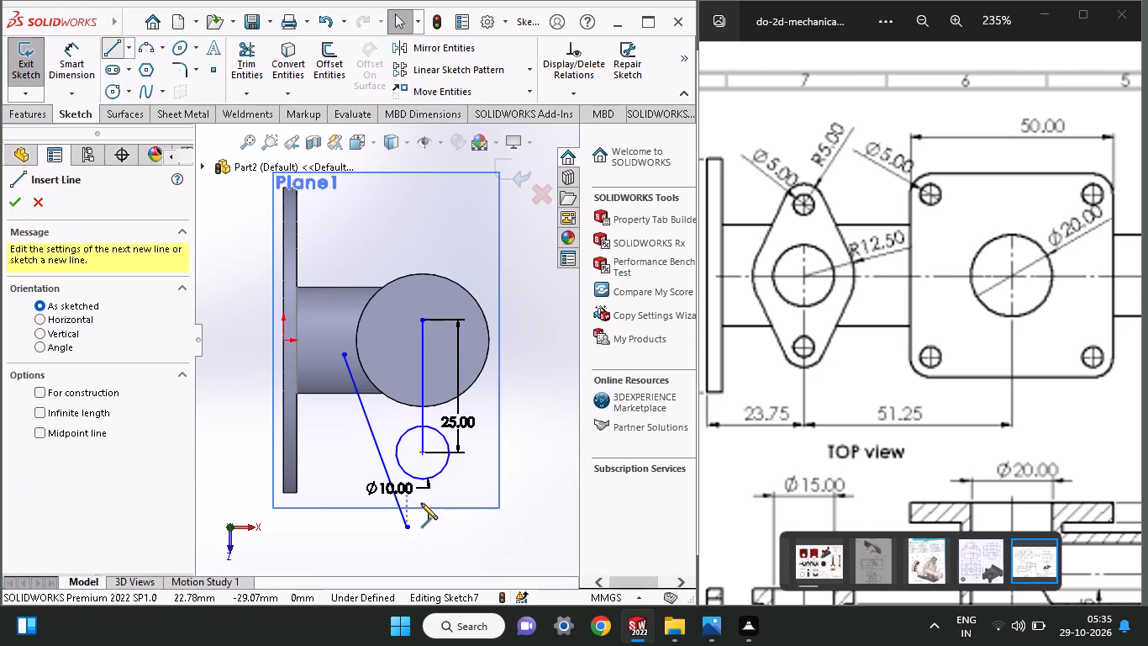
click(443, 495)
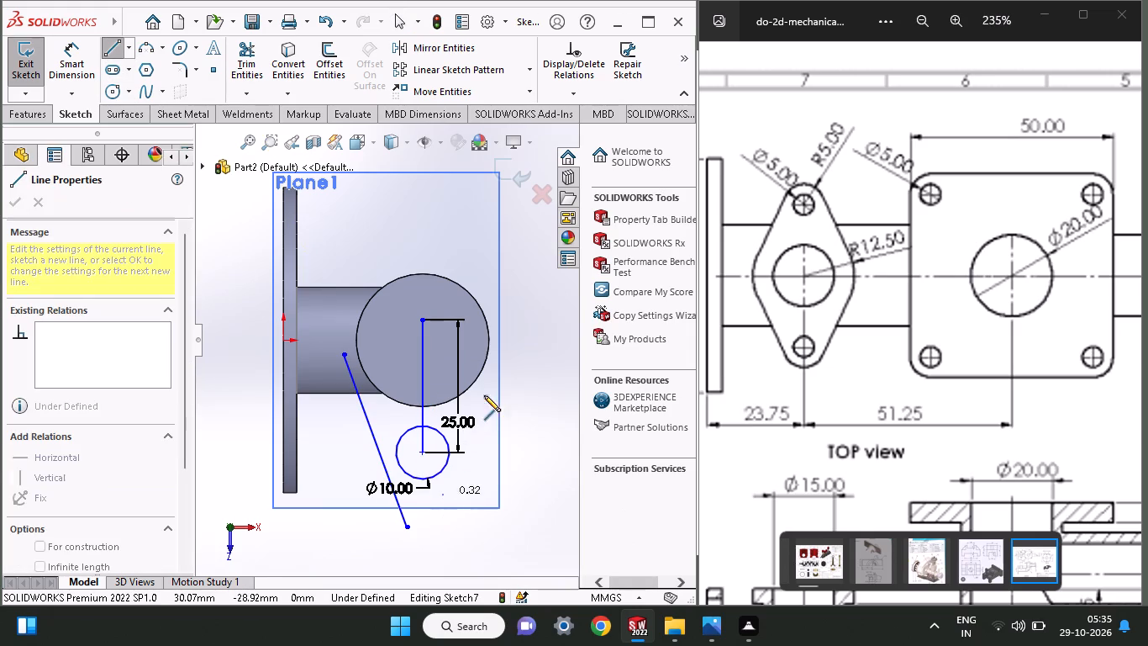
click(507, 320)
right_click(540, 366)
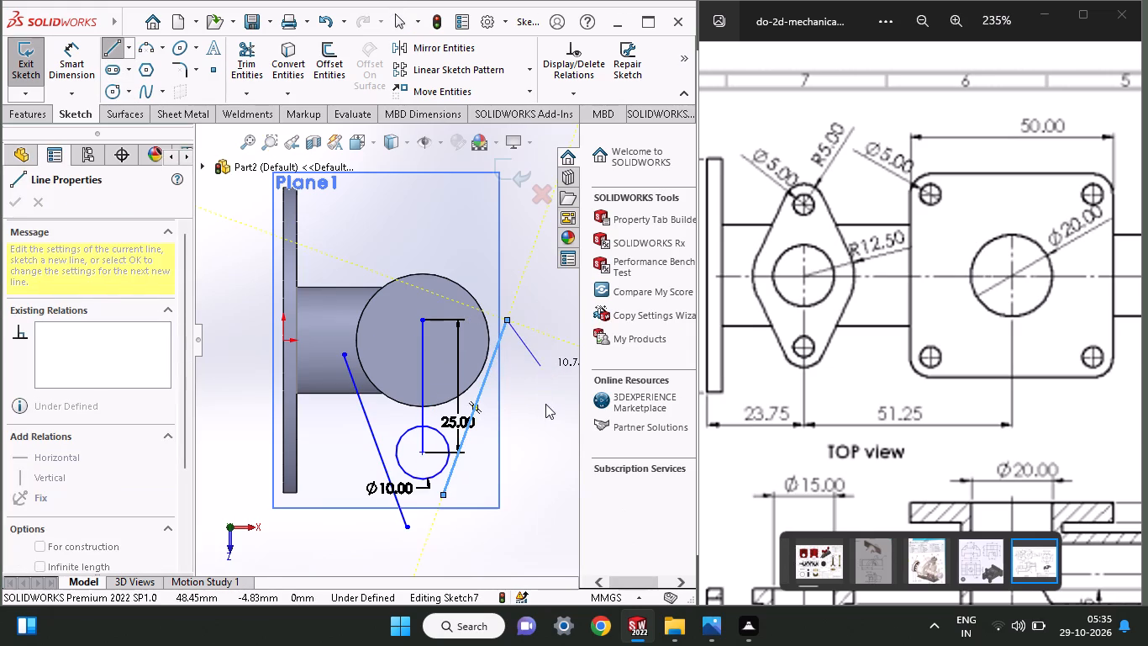
click(555, 375)
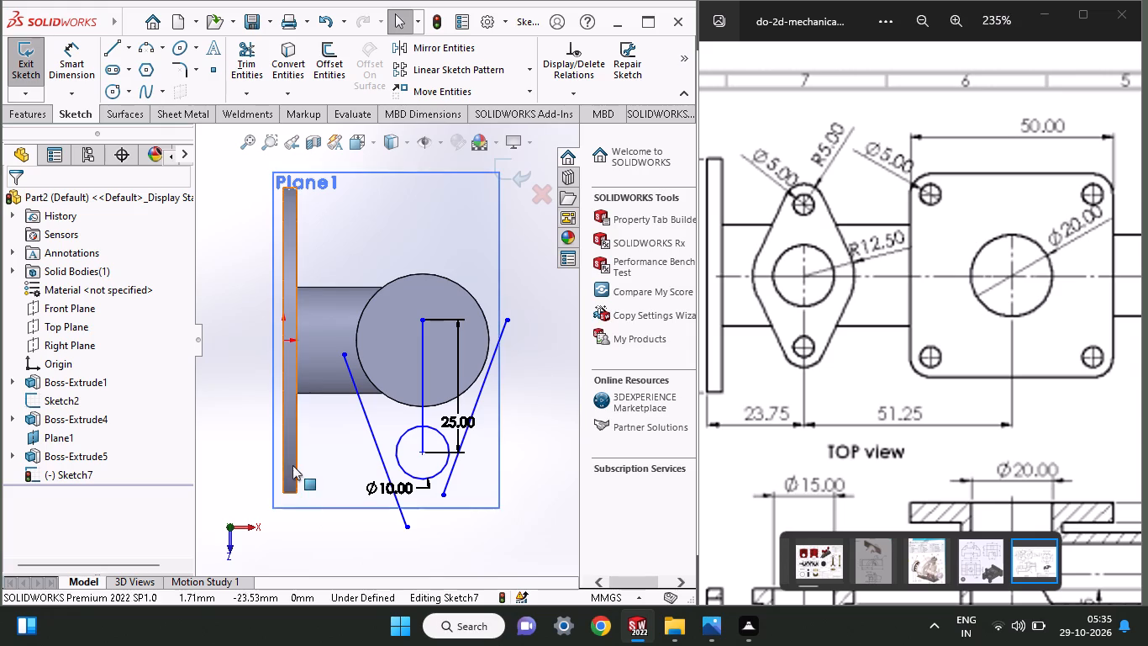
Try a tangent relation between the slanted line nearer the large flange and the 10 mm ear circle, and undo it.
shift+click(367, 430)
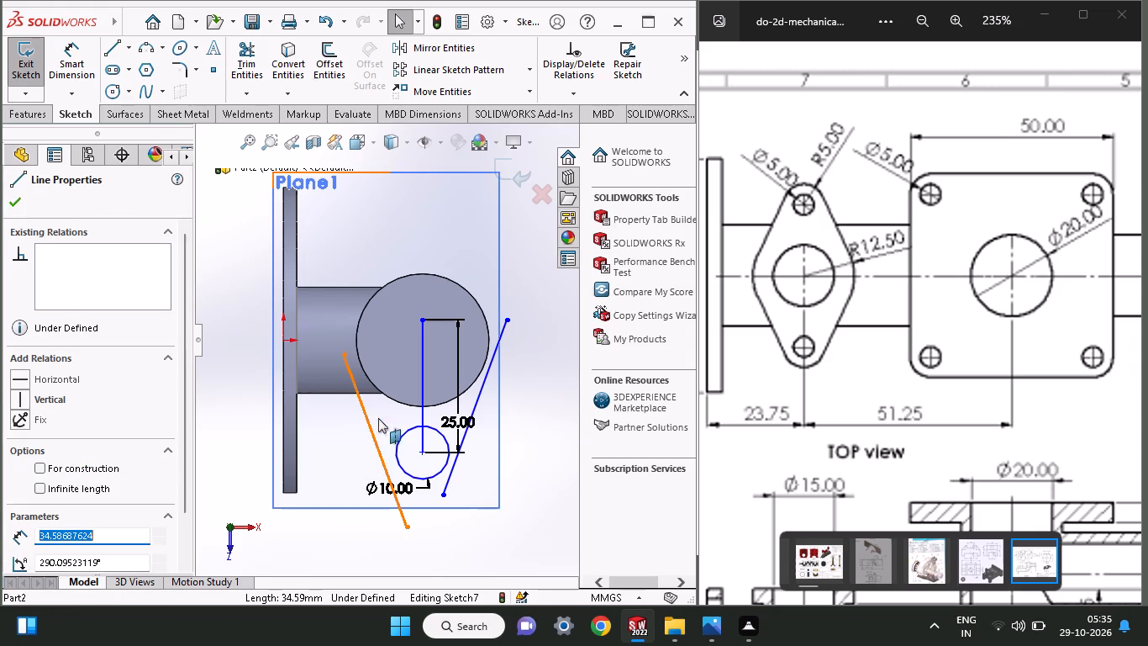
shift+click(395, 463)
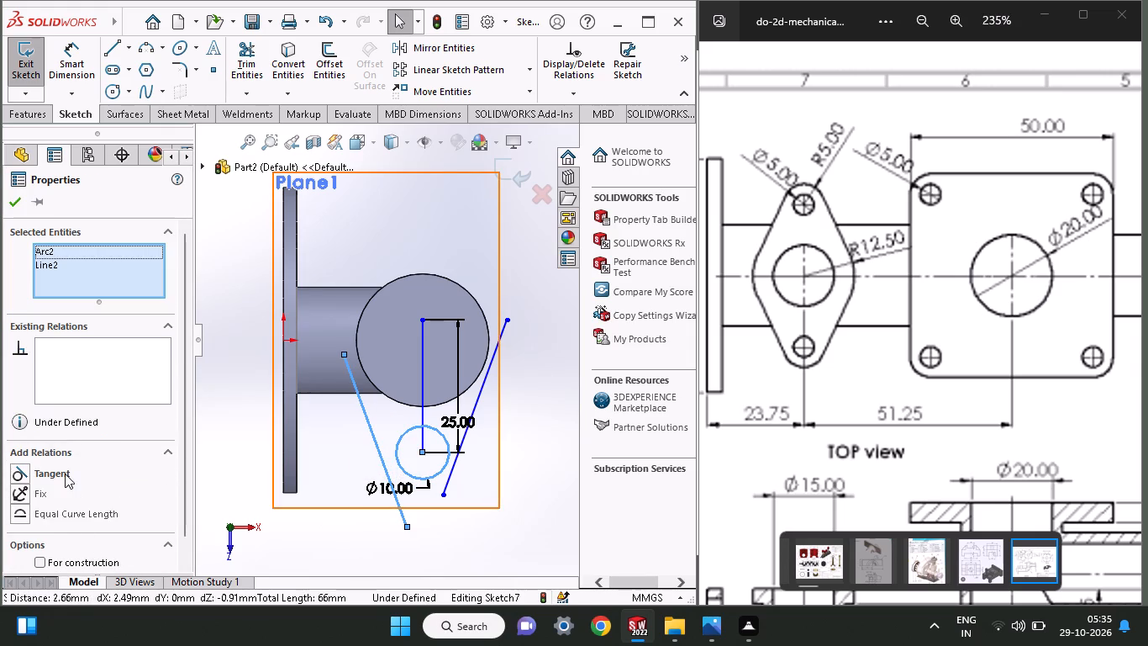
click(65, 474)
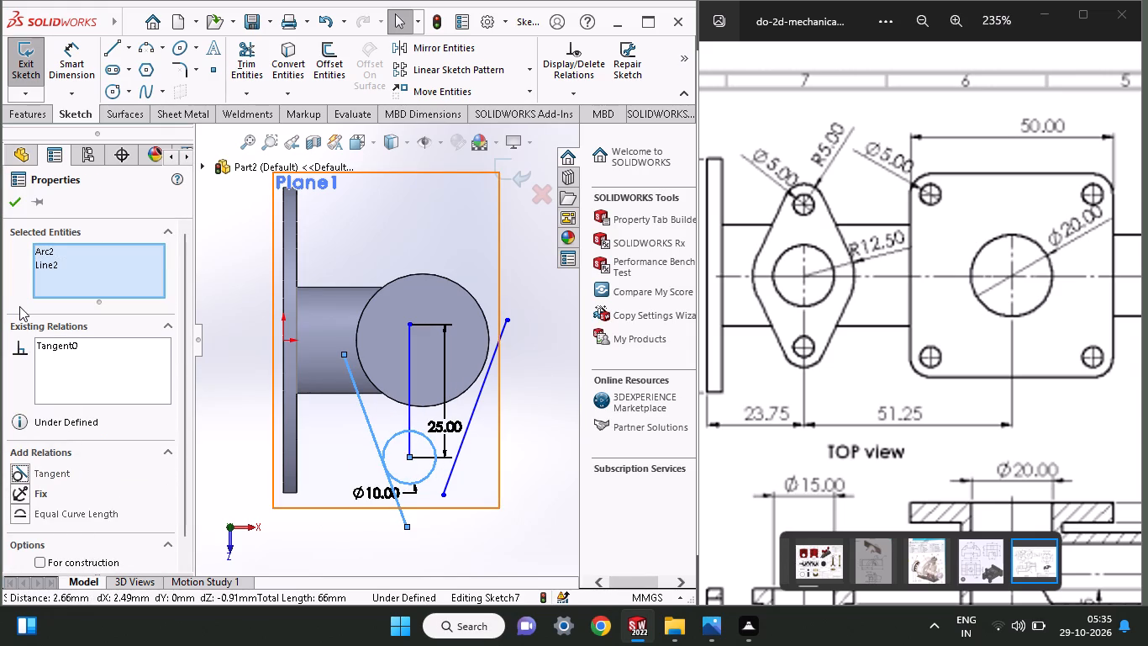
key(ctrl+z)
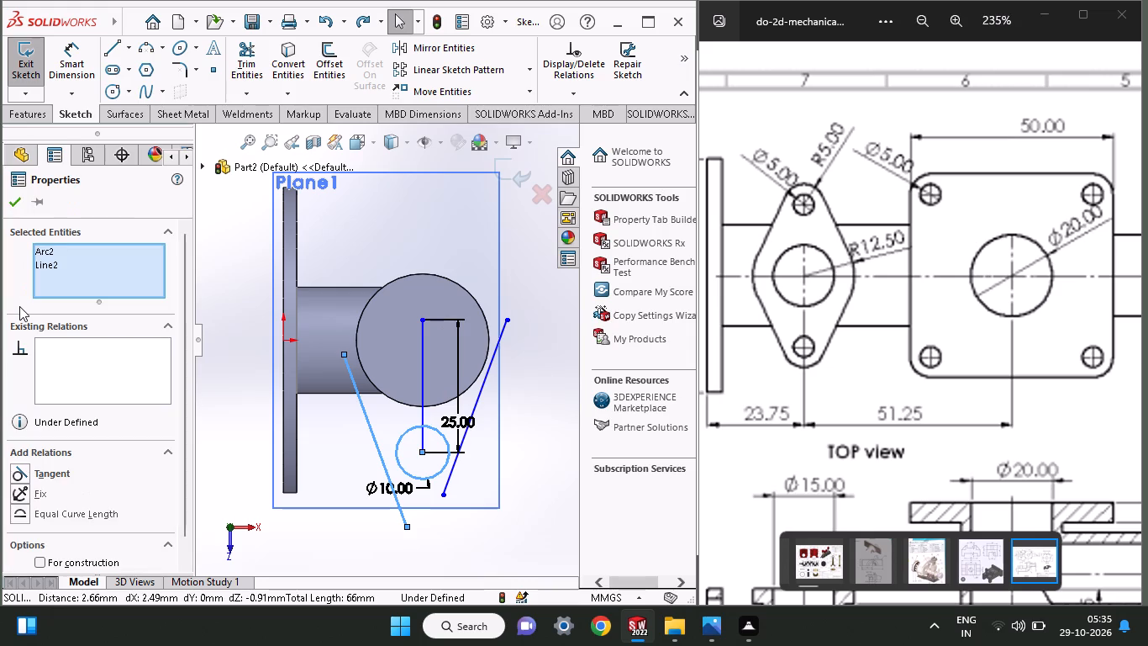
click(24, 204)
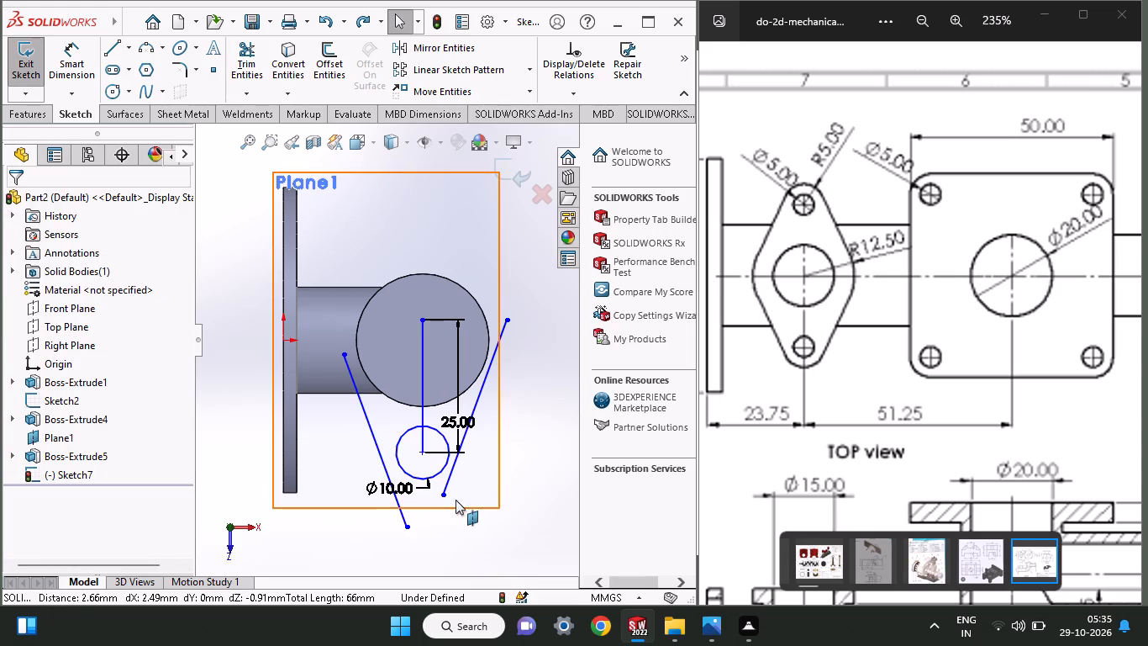
Make the slanted line nearer the large flange tangent to the branch's circular edge and to the 10 mm ear circle.
shift+click(381, 447)
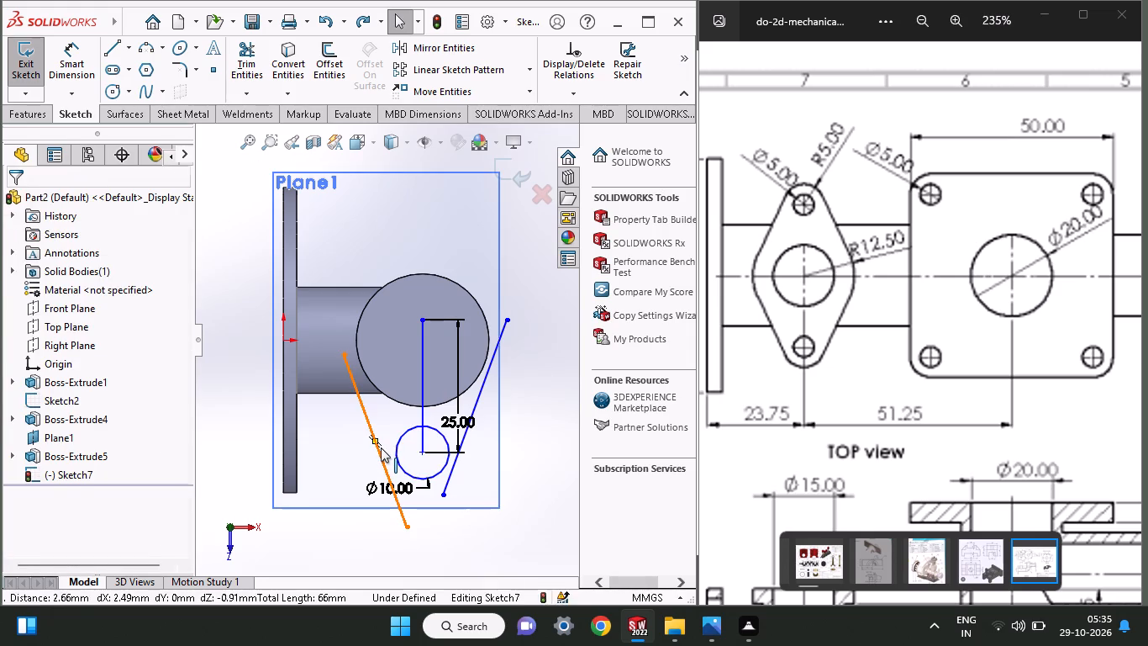
shift+click(386, 397)
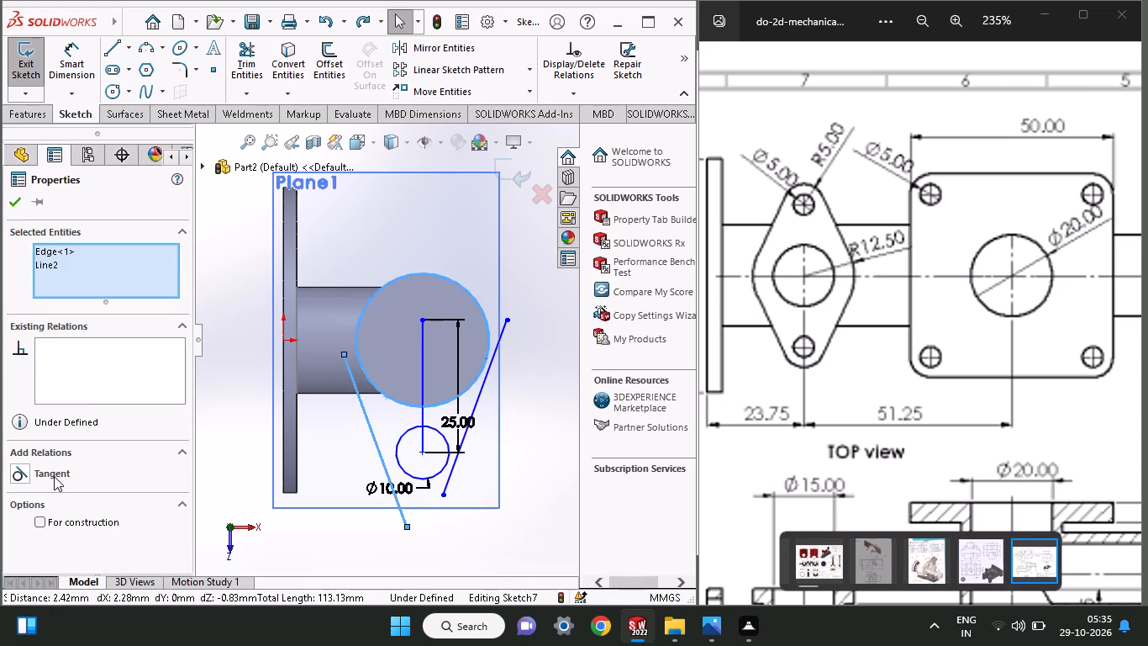
click(54, 476)
click(18, 197)
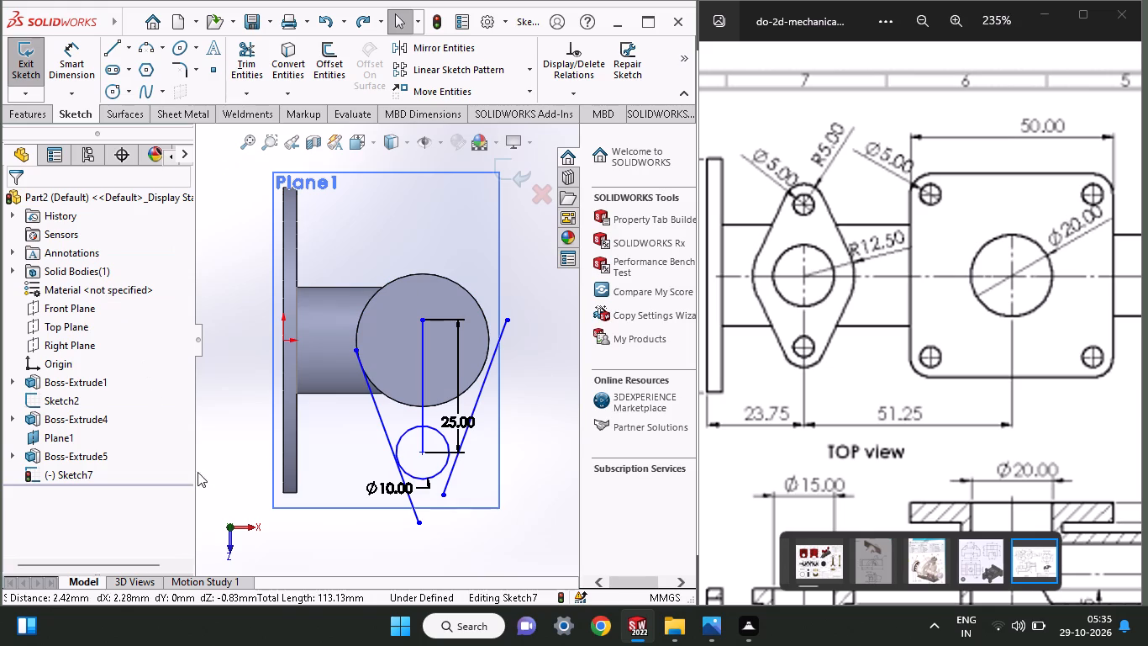
shift+click(410, 428)
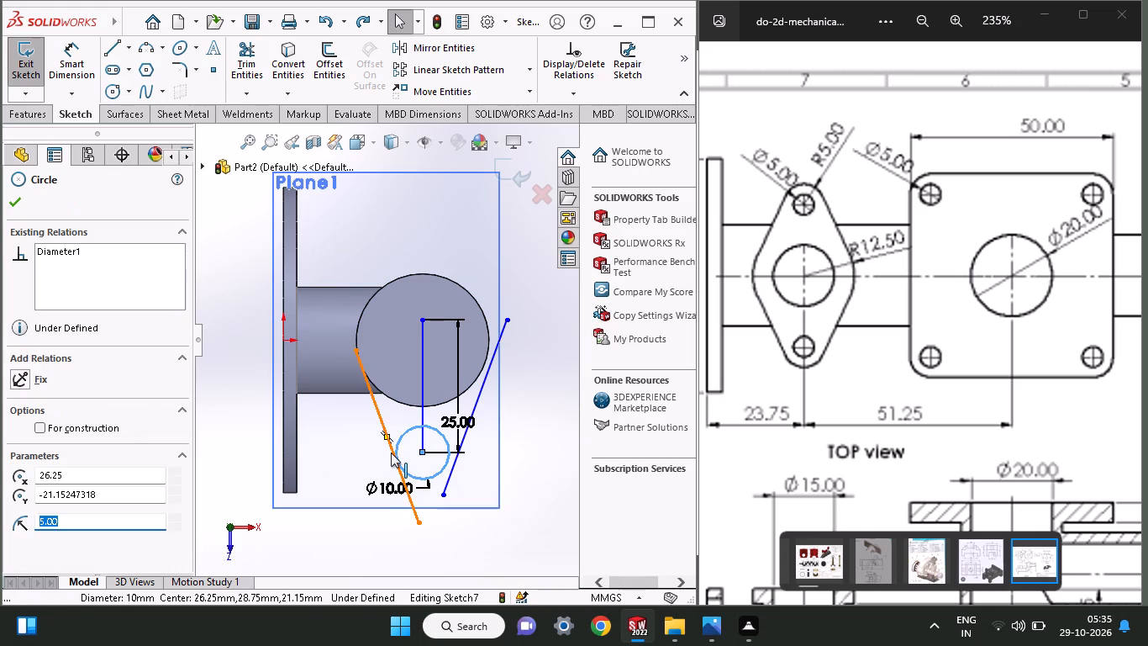
shift+click(393, 450)
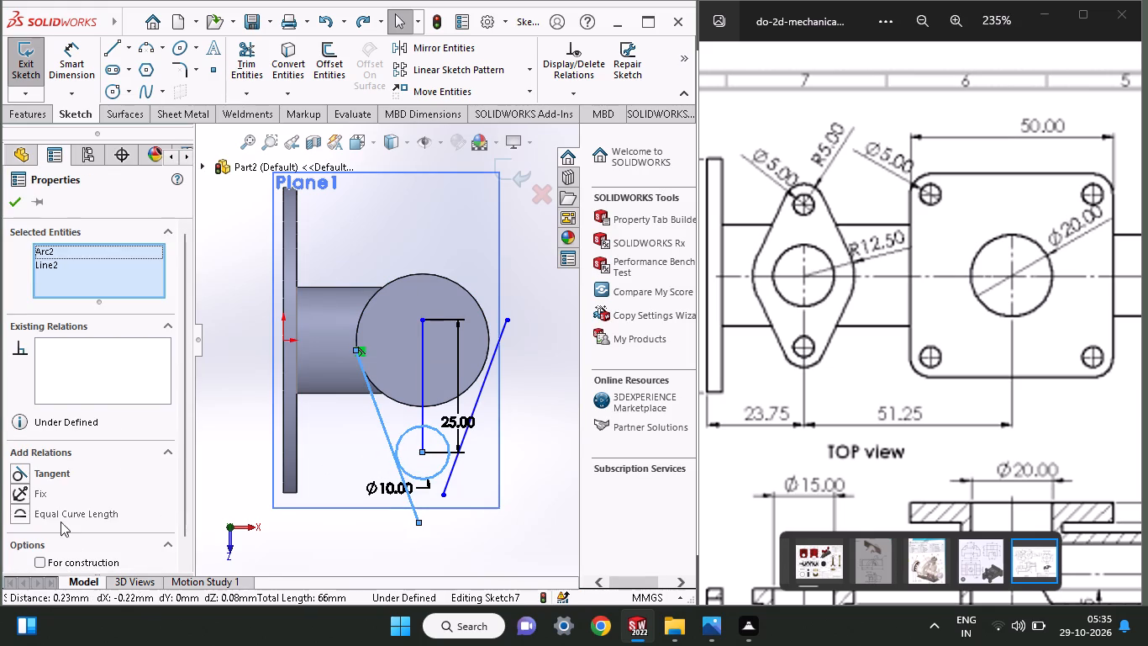
click(45, 475)
click(11, 202)
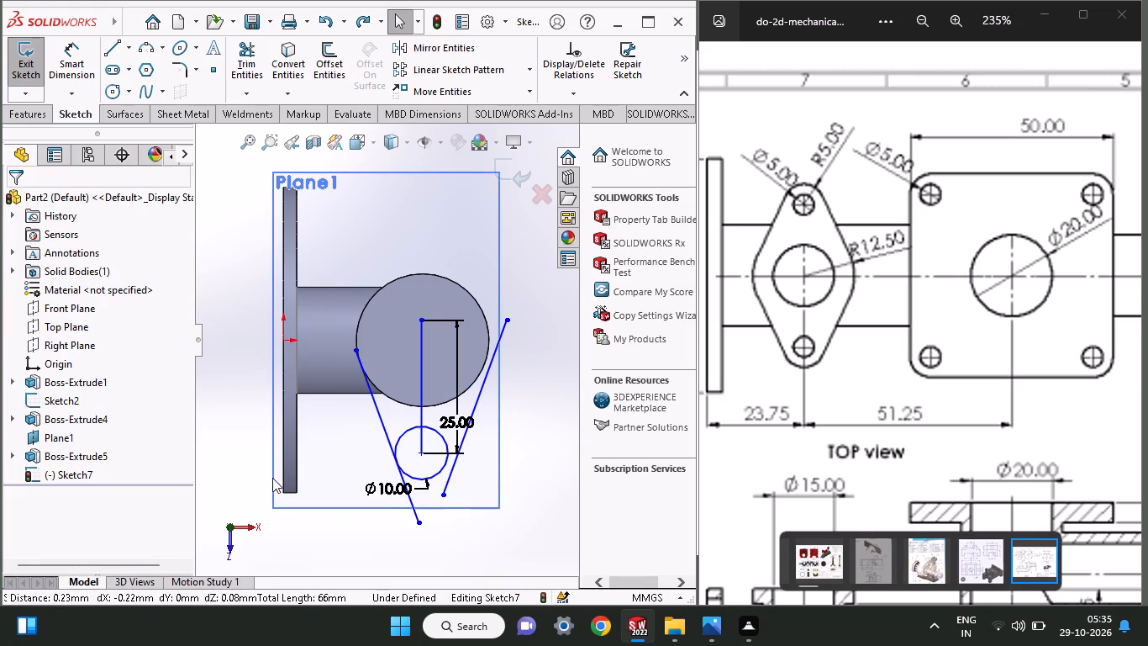
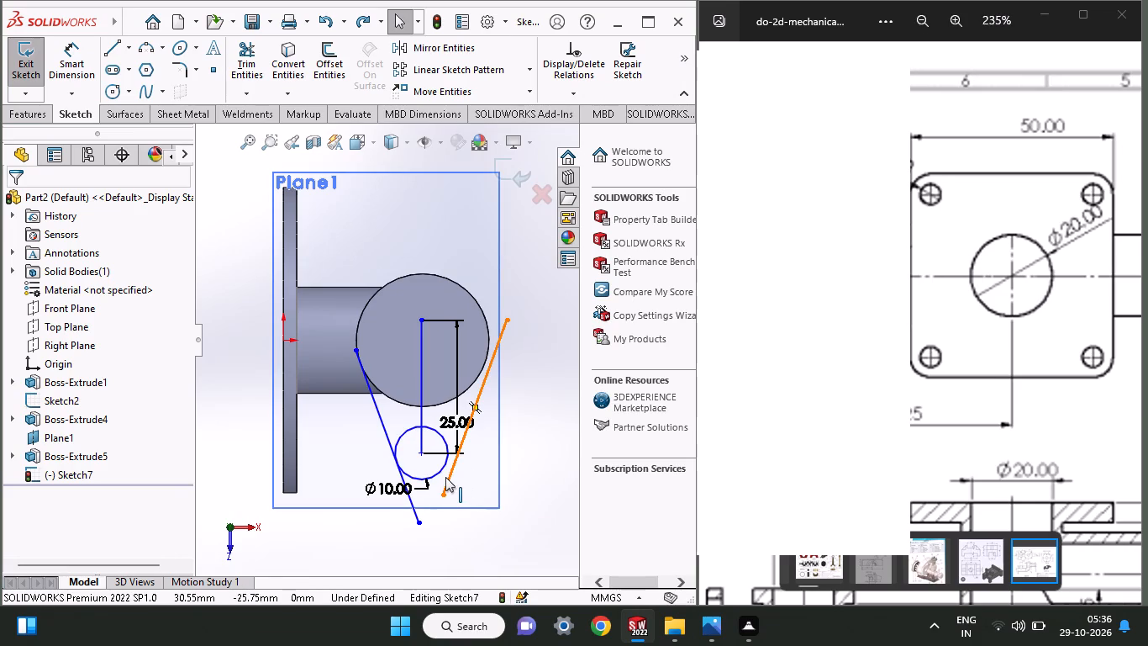
Make the slanted line farther from the large flange tangent to the branch's circular edge and to the 10 mm ear circle.
shift+click(445, 477)
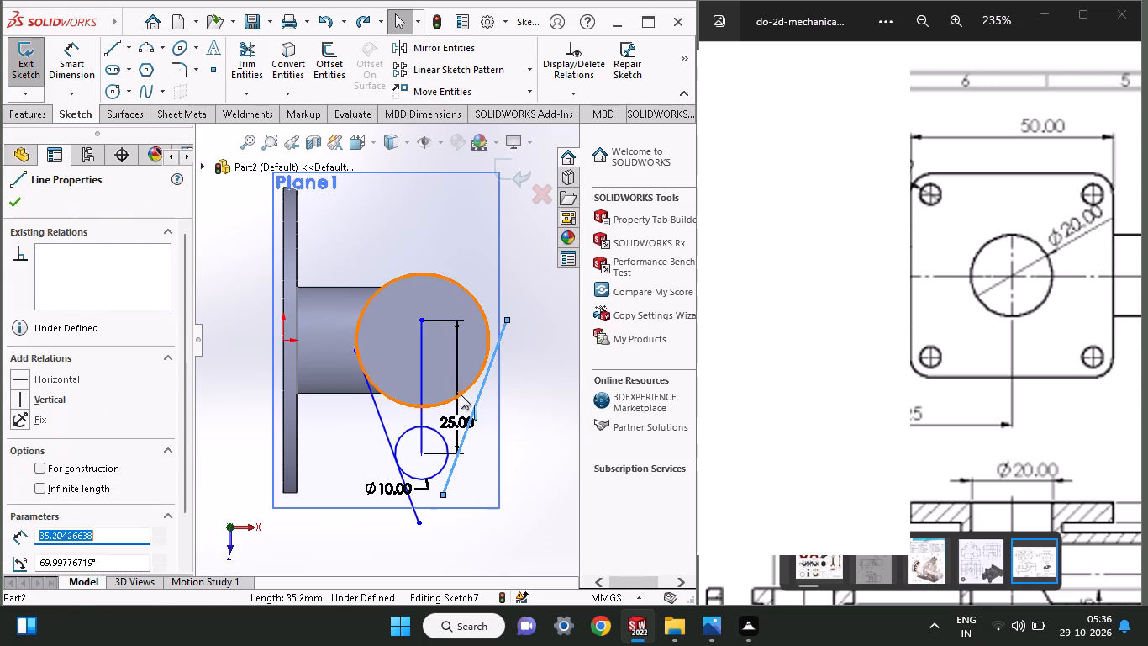
shift+click(461, 394)
click(39, 465)
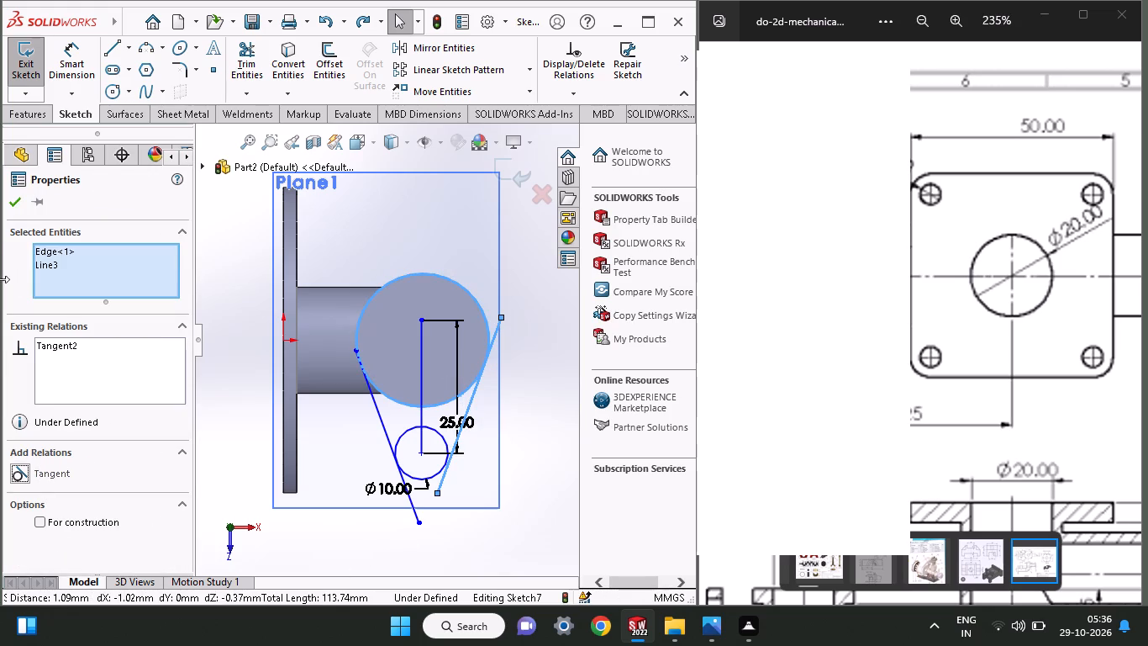
click(16, 213)
click(15, 199)
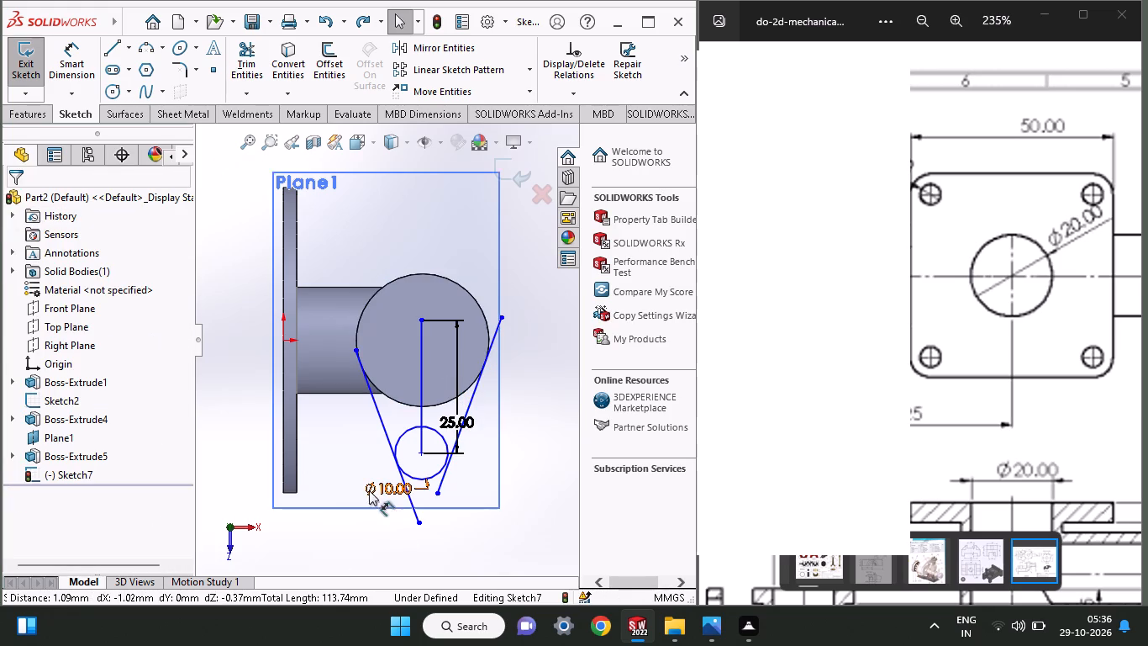
click(440, 472)
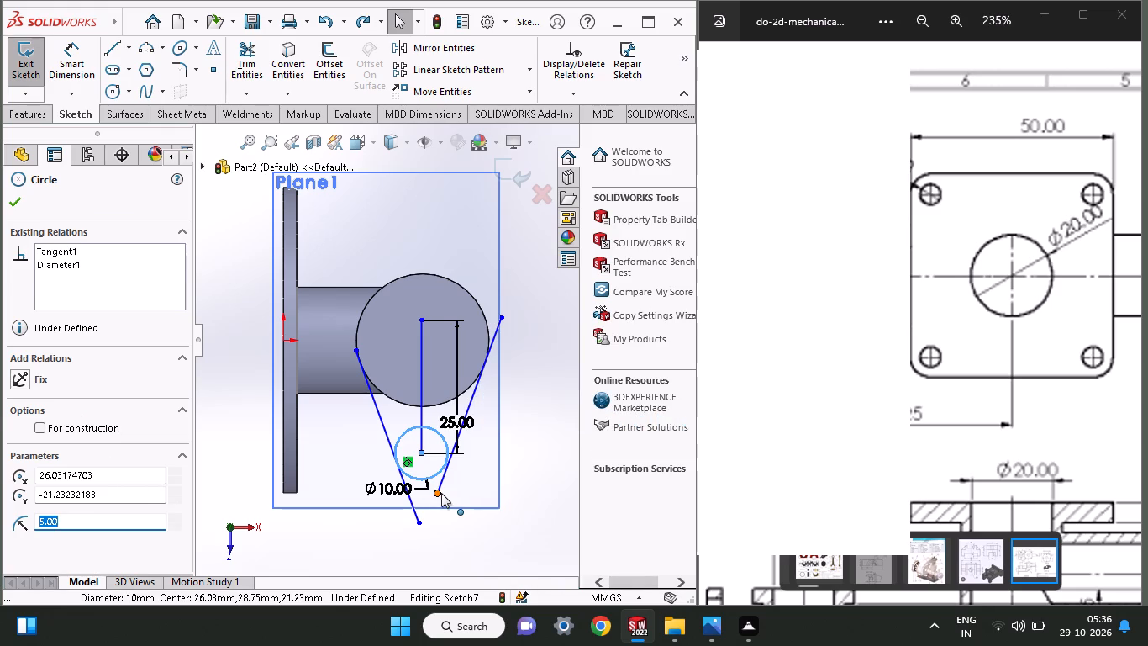
shift+click(445, 481)
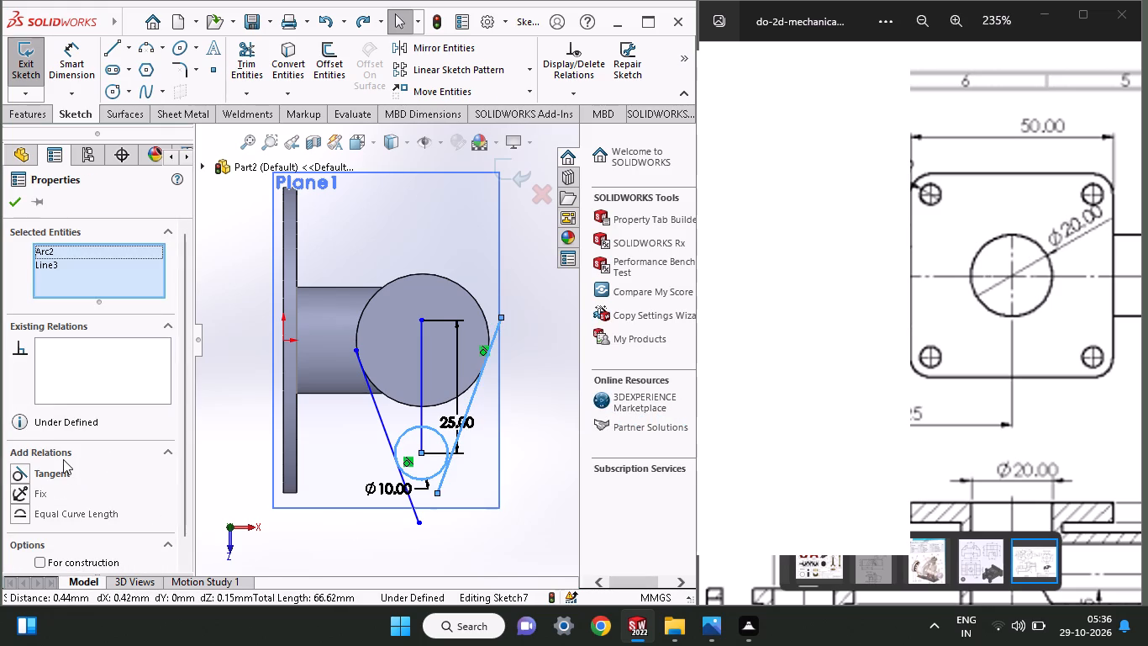
click(61, 477)
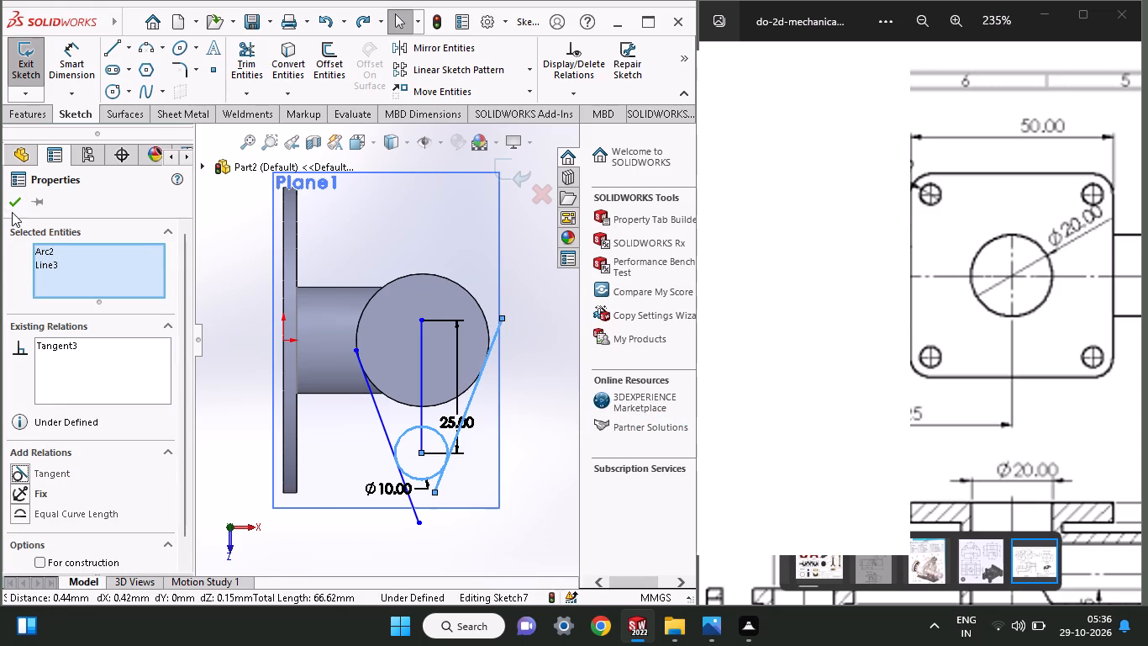
click(12, 212)
Trim the ends of both slanted lines that extend past the 10 mm ear circle.
click(229, 49)
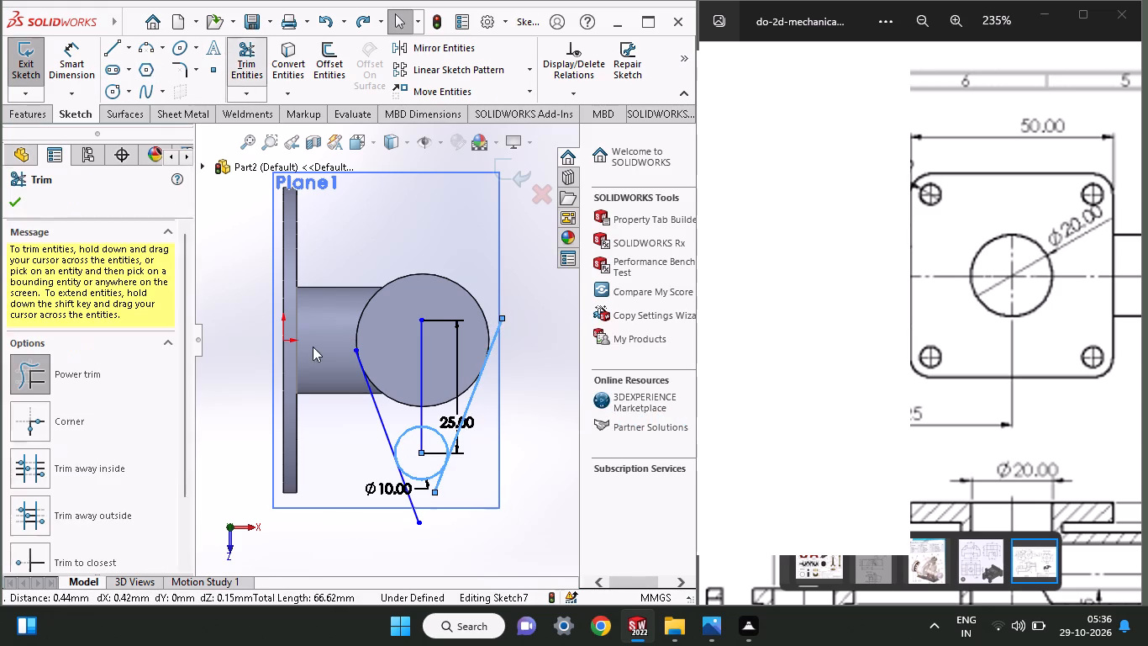
drag(374, 527, 445, 486)
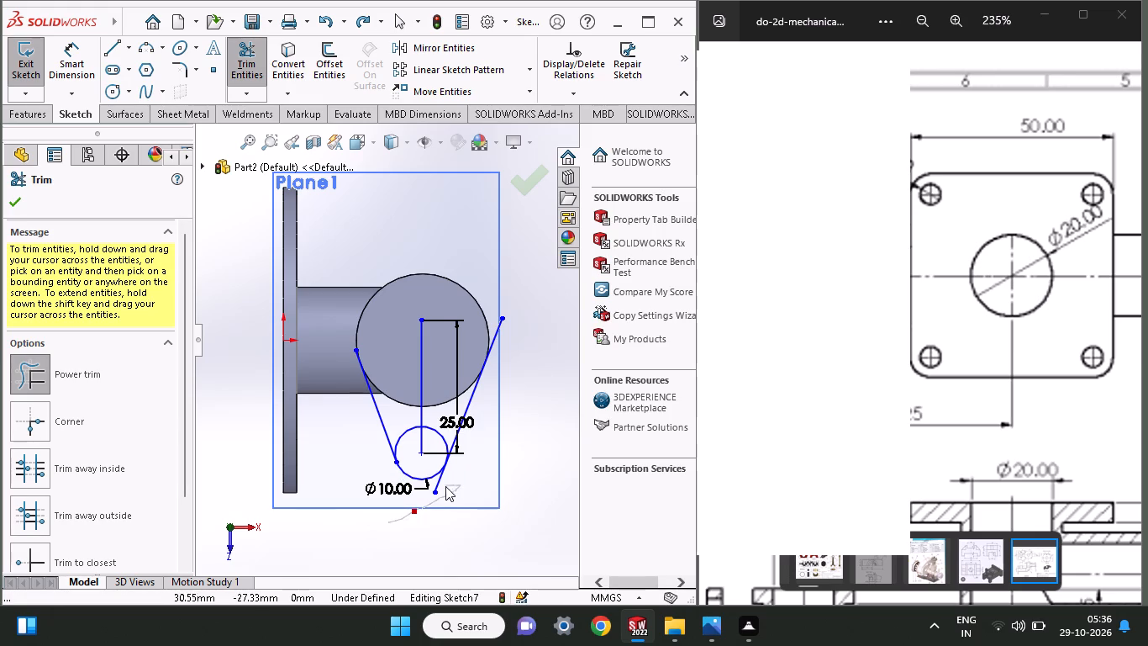
drag(445, 486, 430, 486)
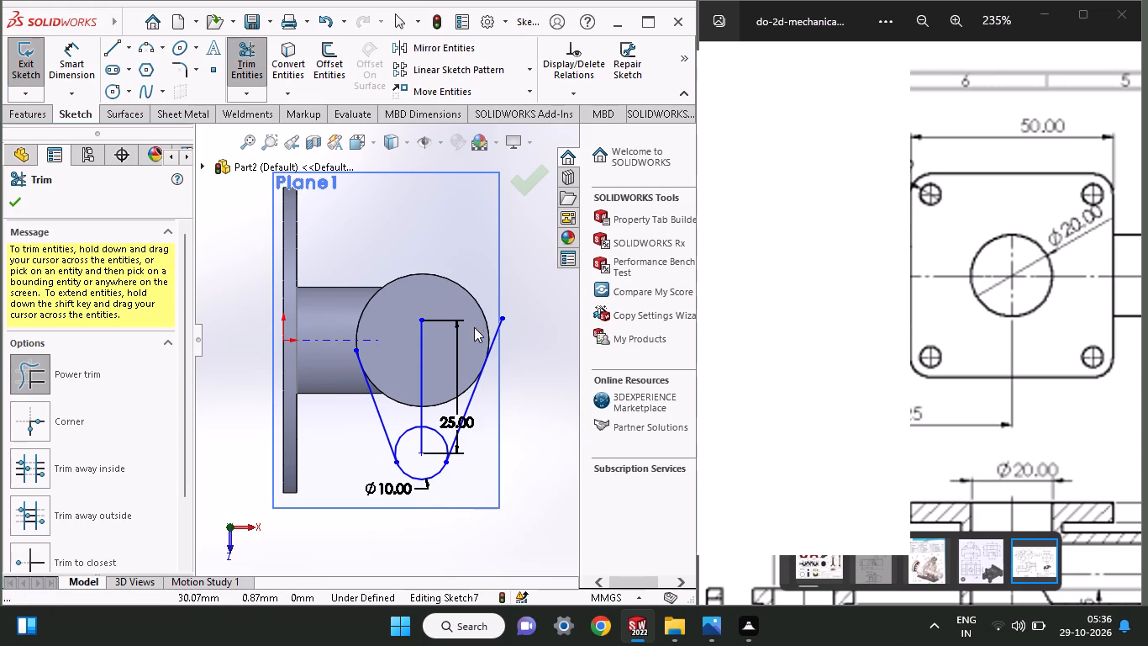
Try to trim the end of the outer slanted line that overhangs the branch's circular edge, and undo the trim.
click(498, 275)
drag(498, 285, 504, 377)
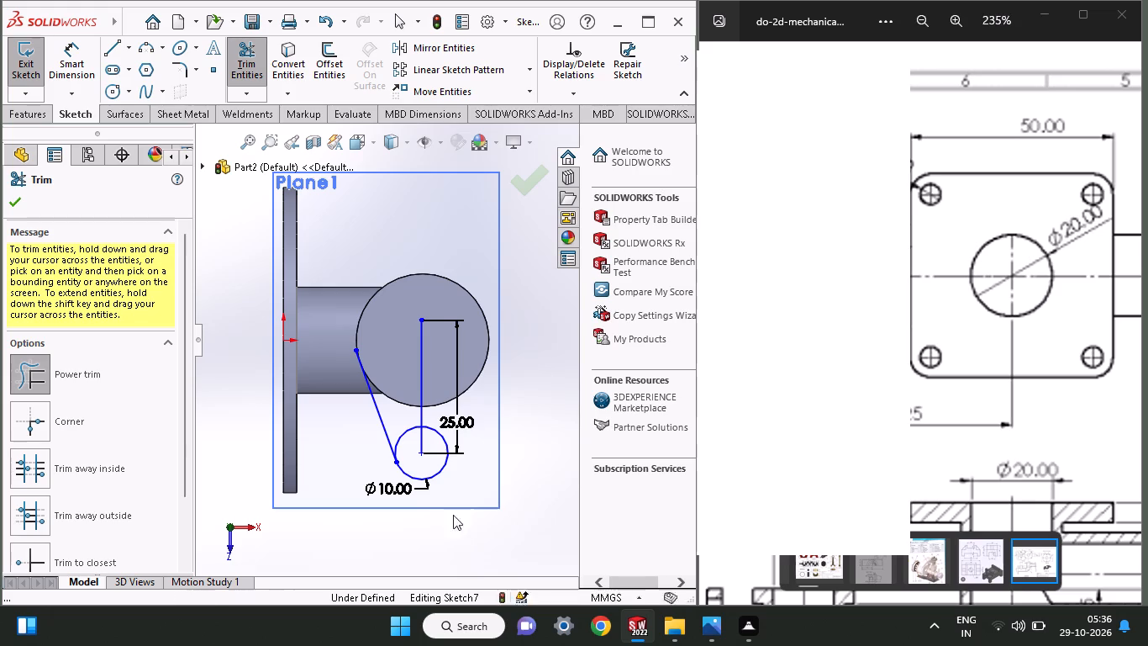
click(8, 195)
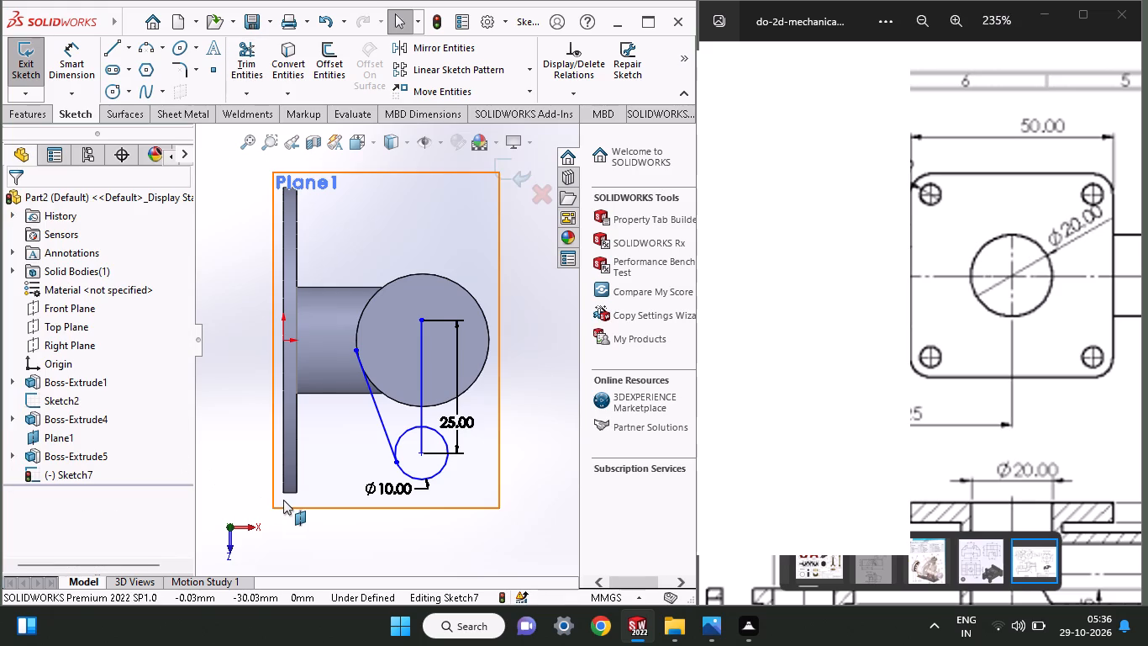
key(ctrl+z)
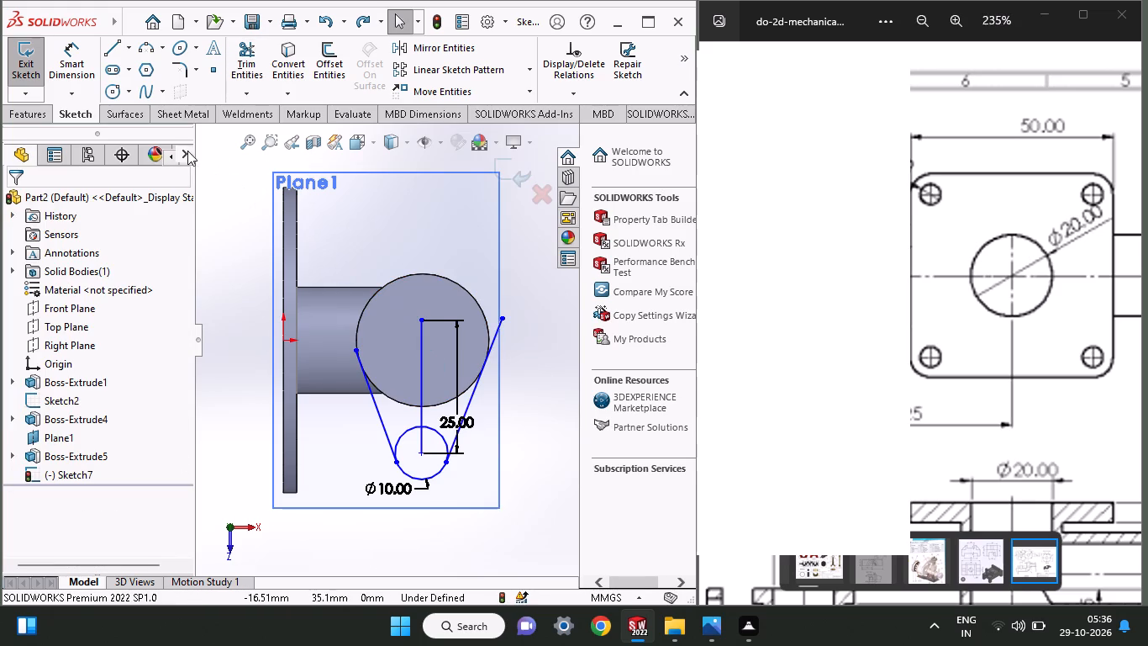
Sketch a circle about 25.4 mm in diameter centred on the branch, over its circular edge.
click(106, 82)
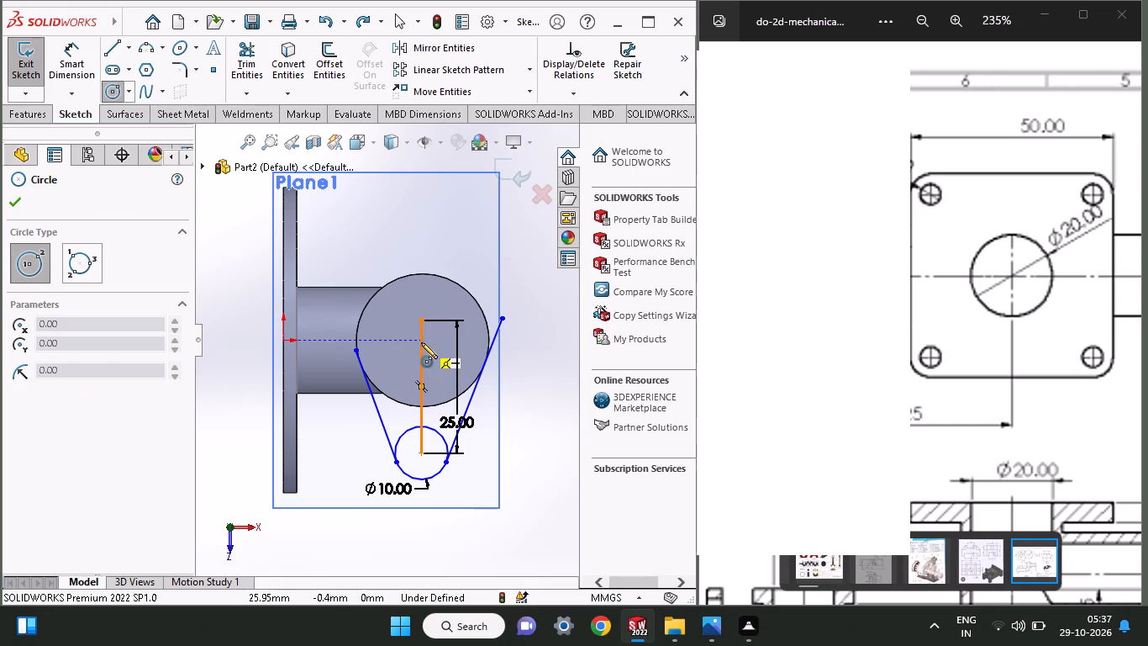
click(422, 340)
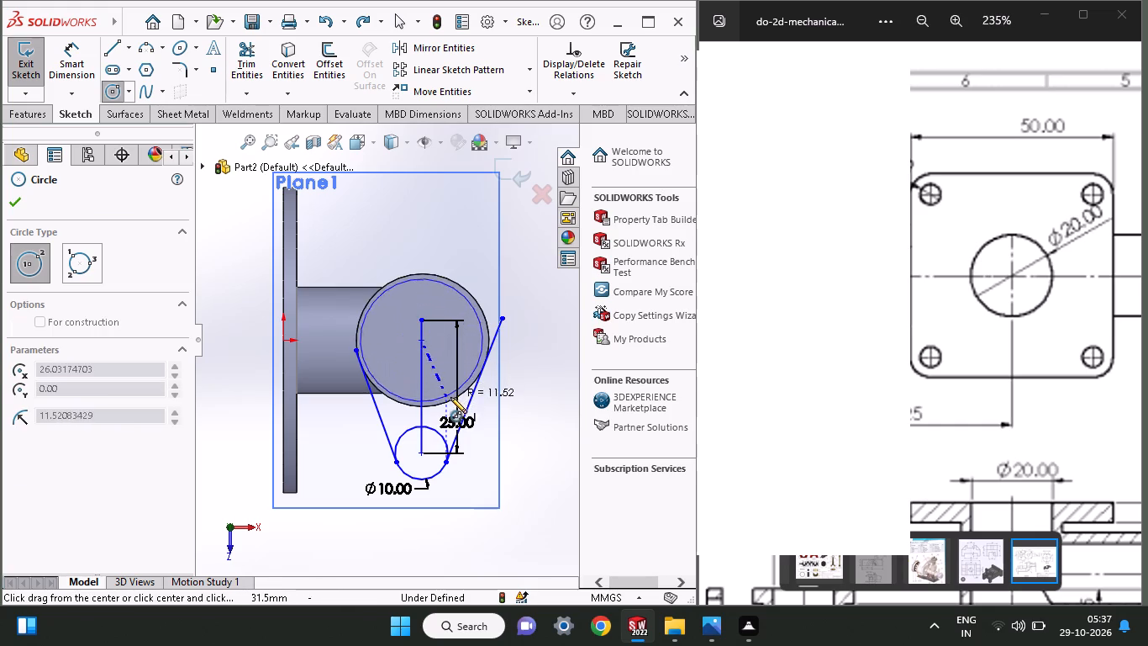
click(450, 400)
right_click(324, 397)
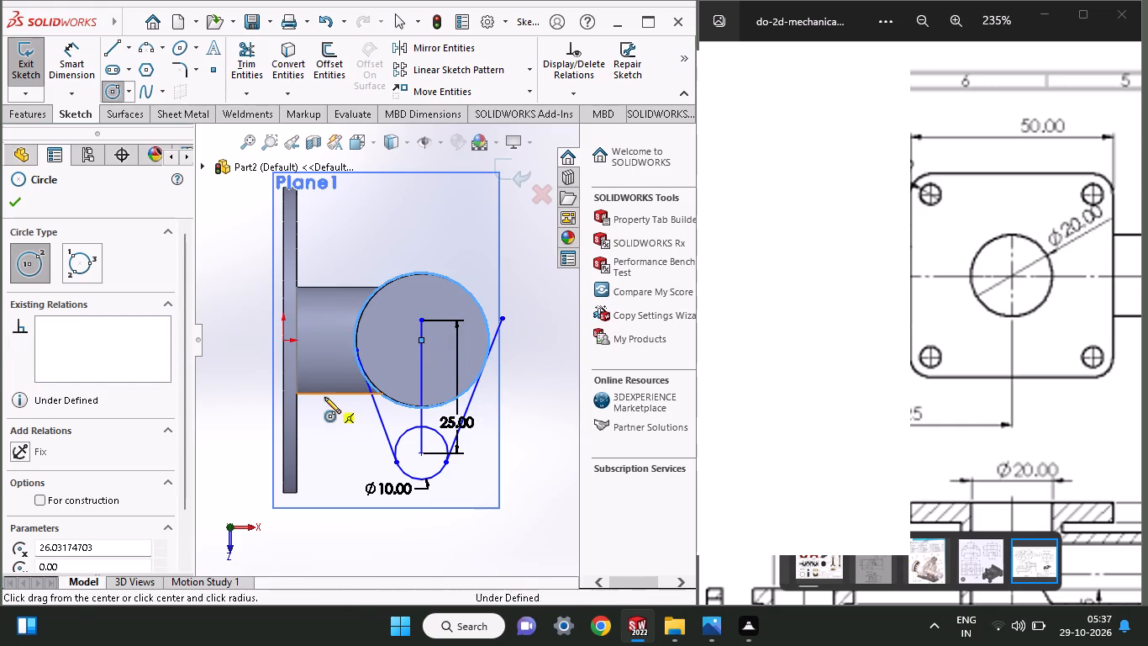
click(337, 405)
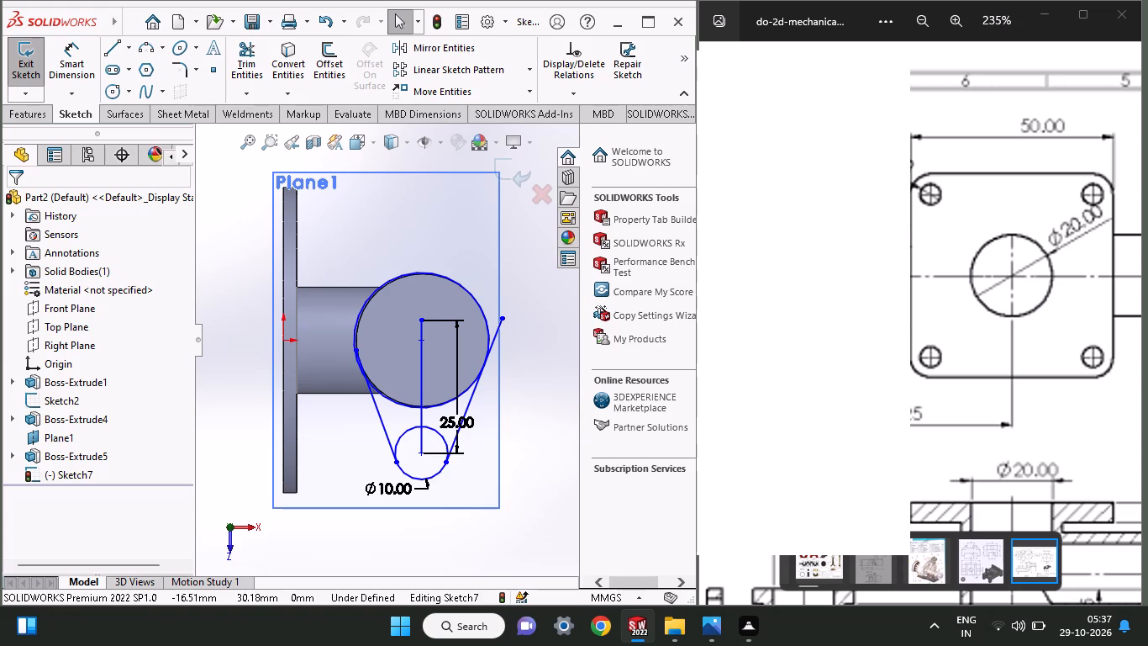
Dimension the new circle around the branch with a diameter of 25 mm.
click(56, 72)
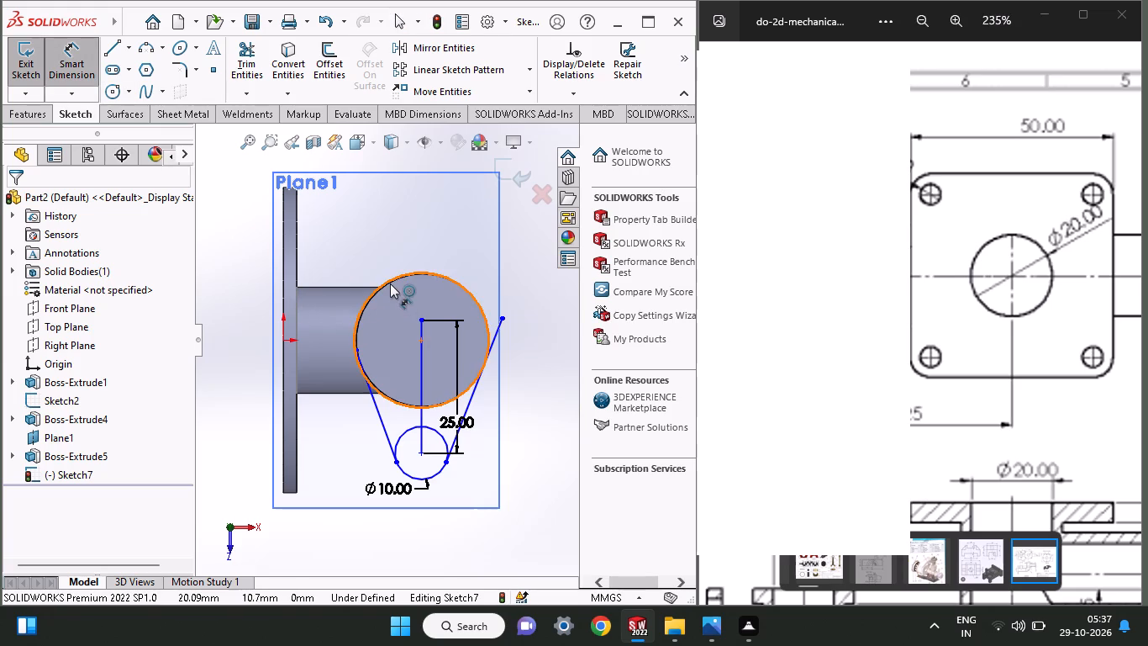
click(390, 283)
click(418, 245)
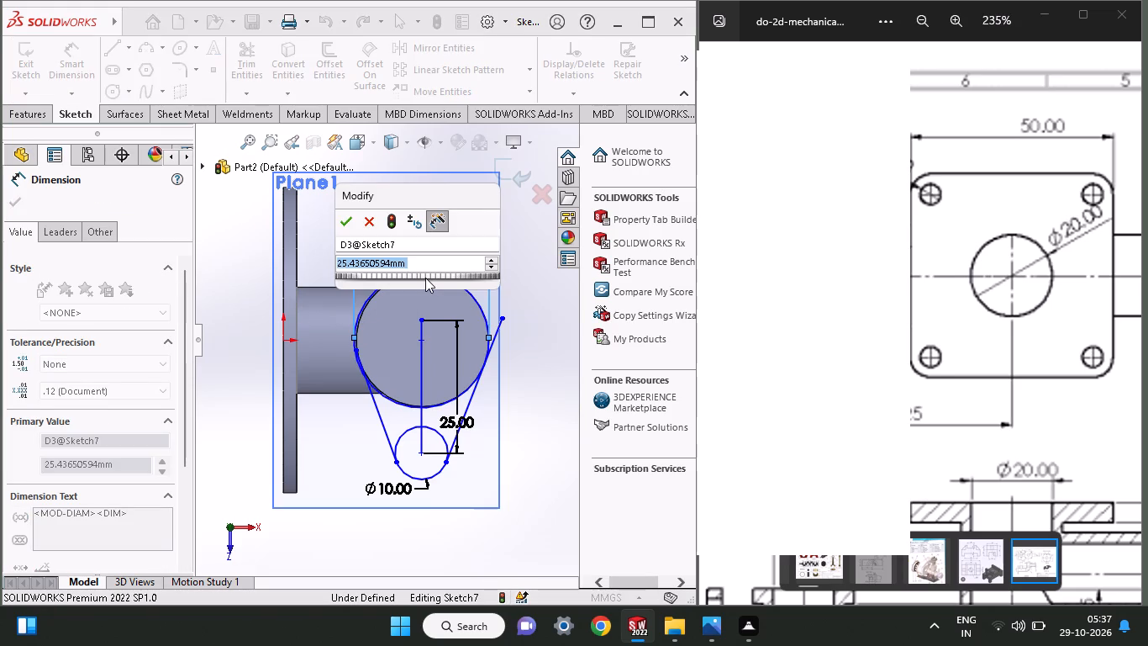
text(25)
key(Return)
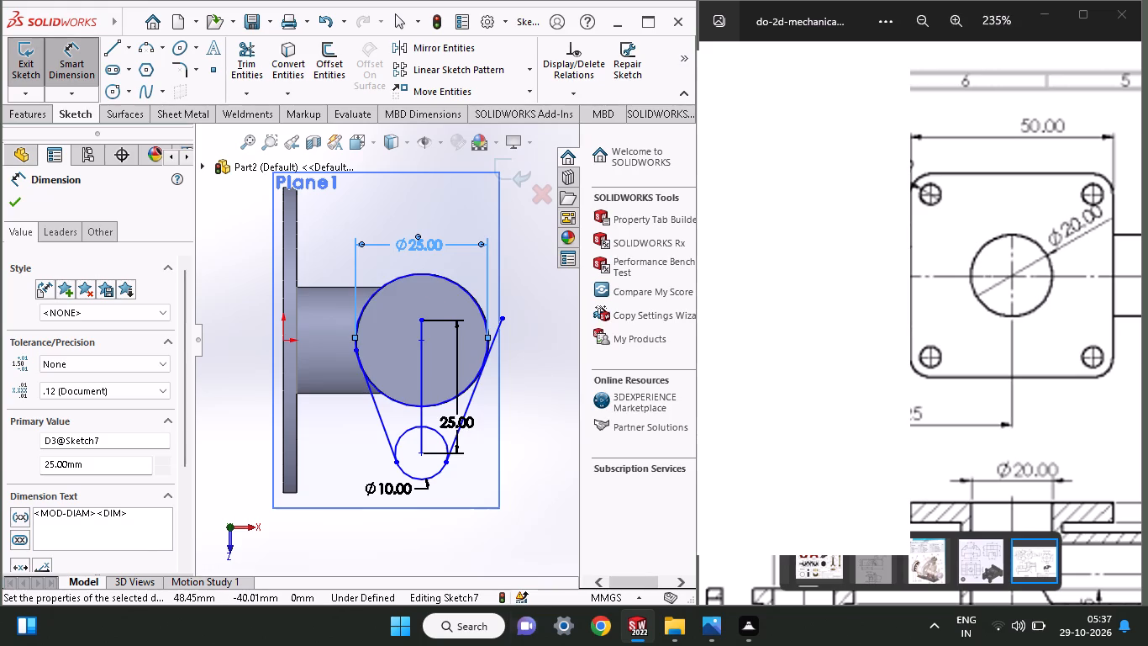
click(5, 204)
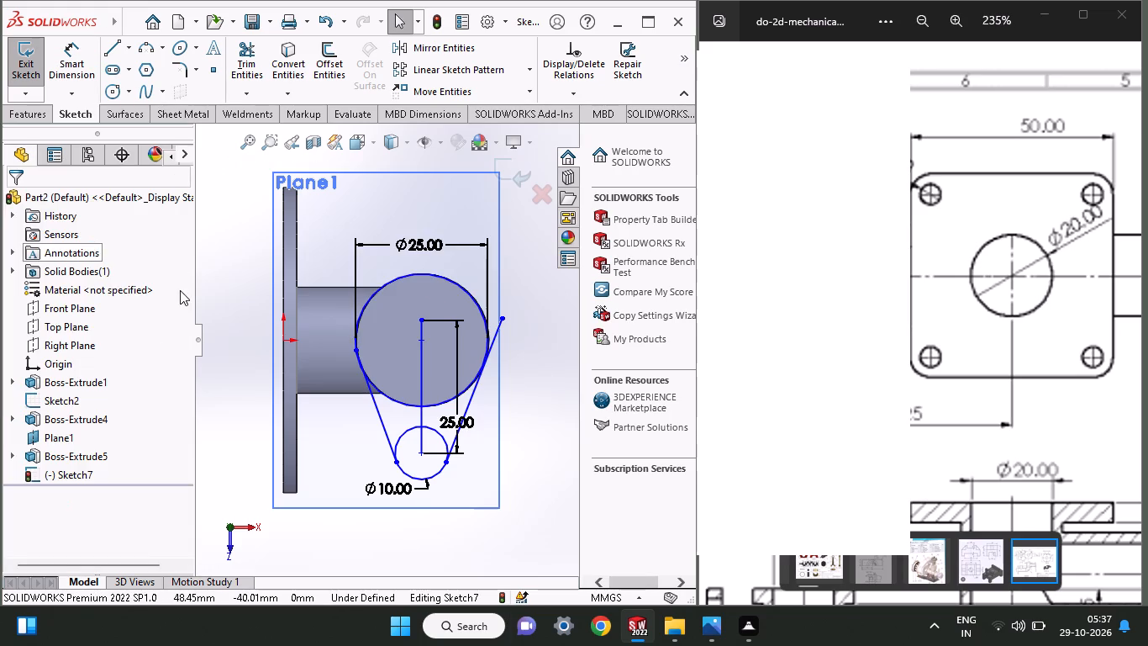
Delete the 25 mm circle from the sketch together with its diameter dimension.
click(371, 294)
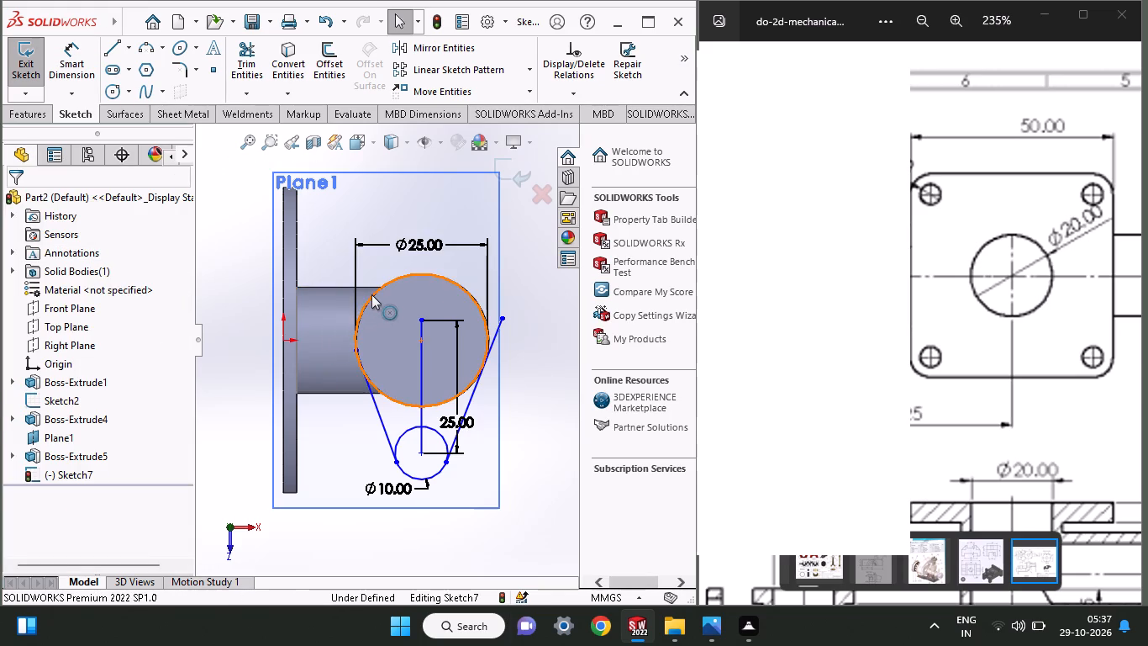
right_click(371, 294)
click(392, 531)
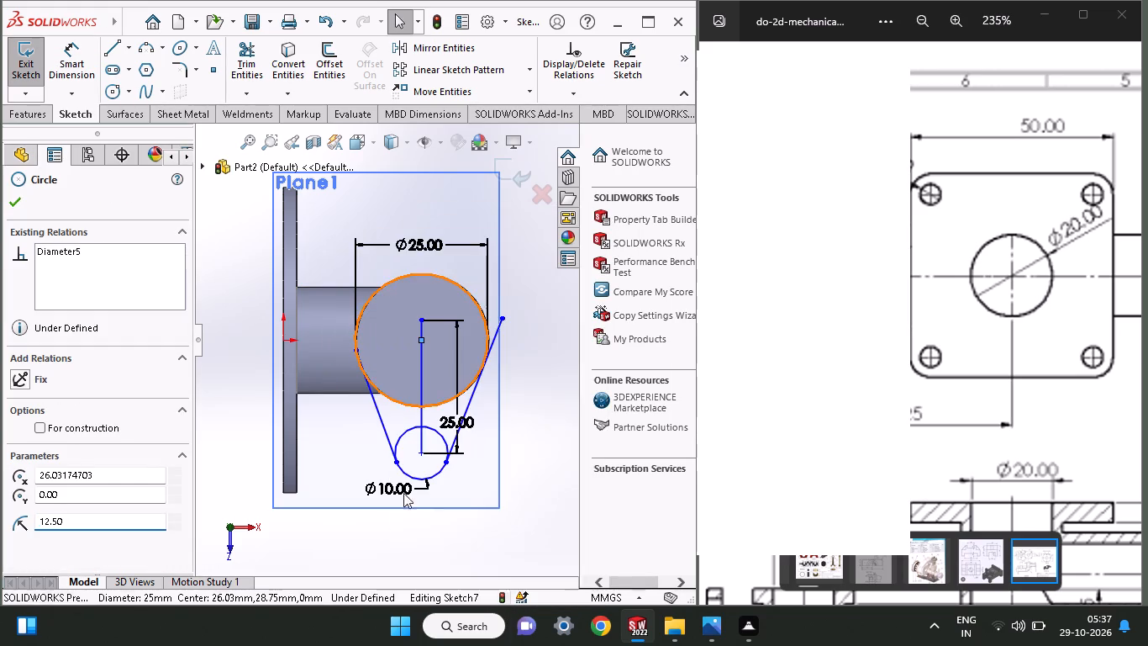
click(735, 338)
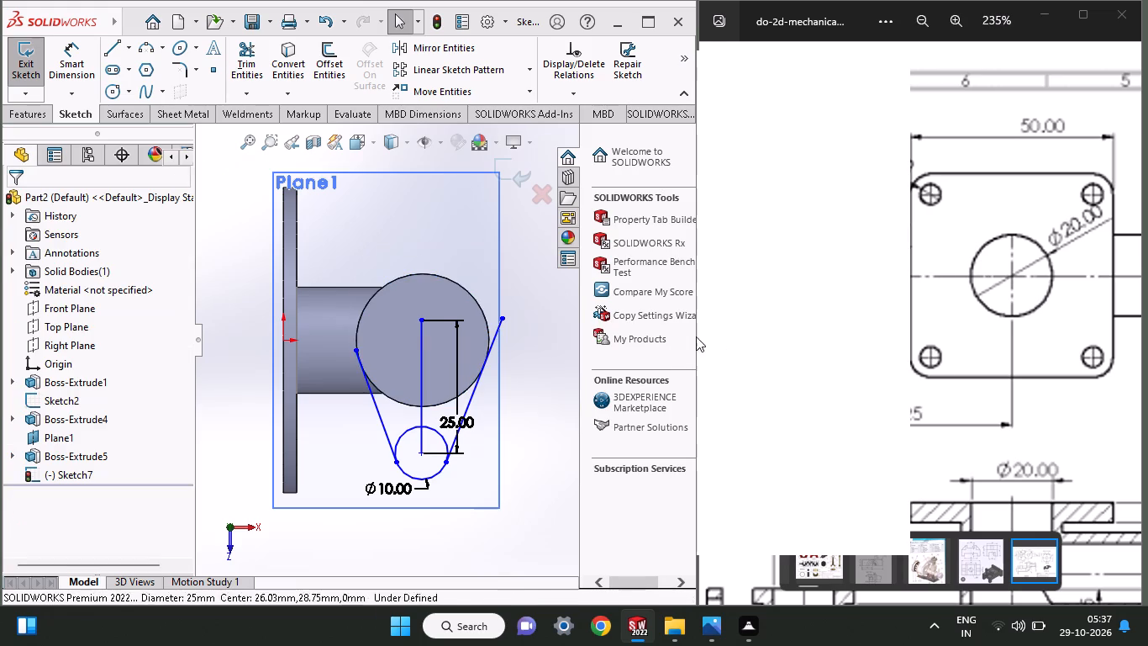
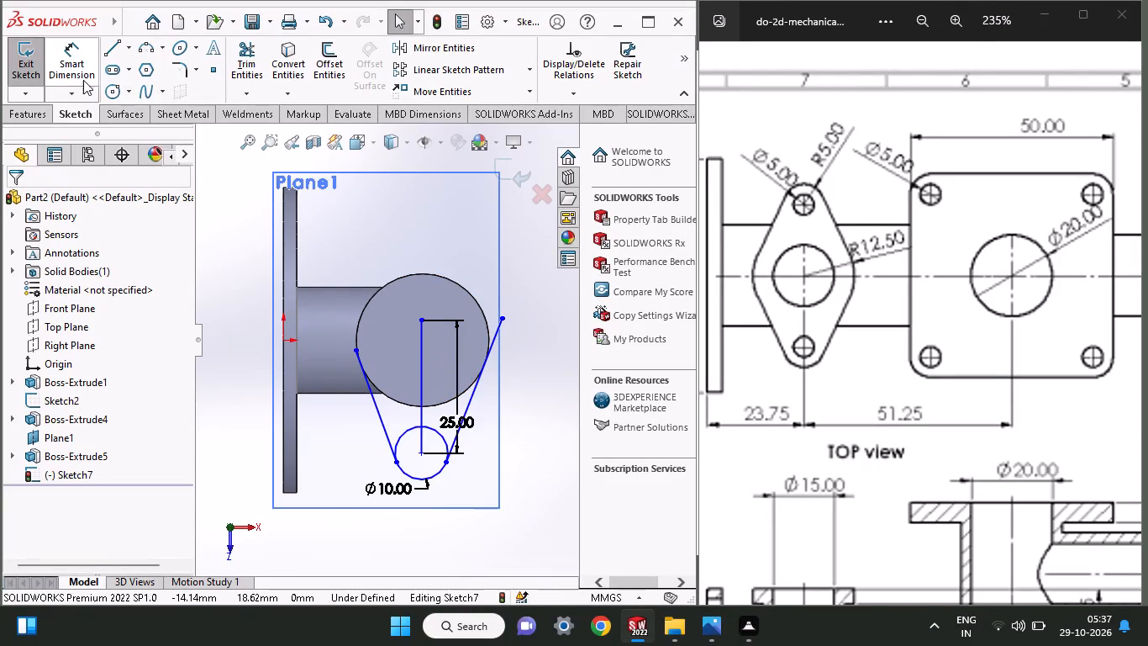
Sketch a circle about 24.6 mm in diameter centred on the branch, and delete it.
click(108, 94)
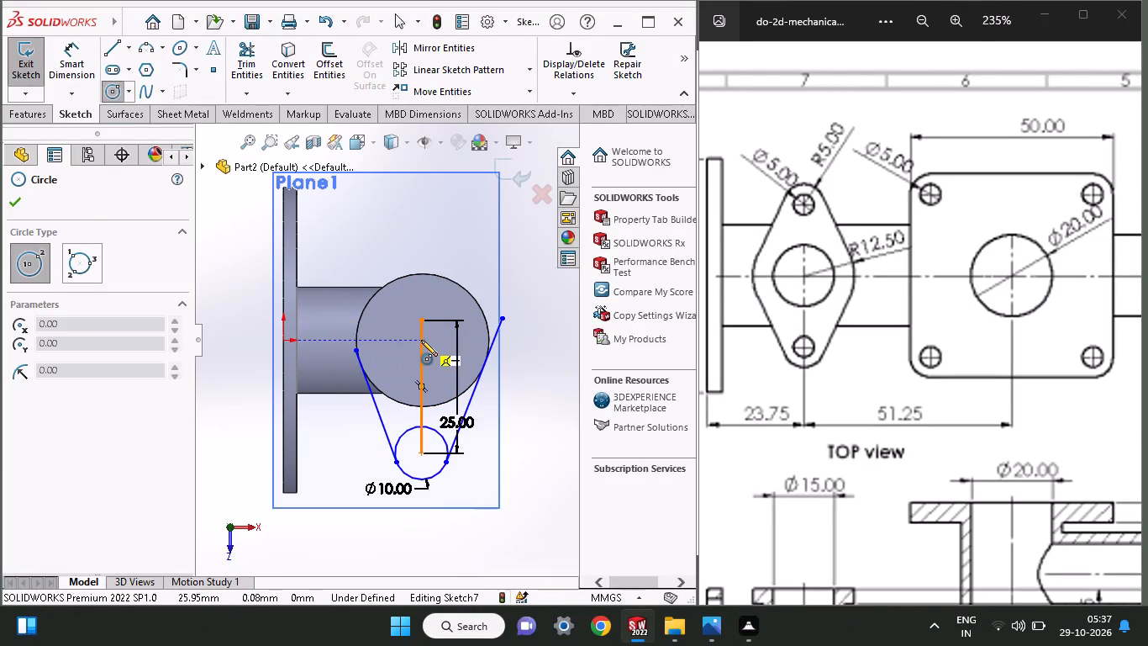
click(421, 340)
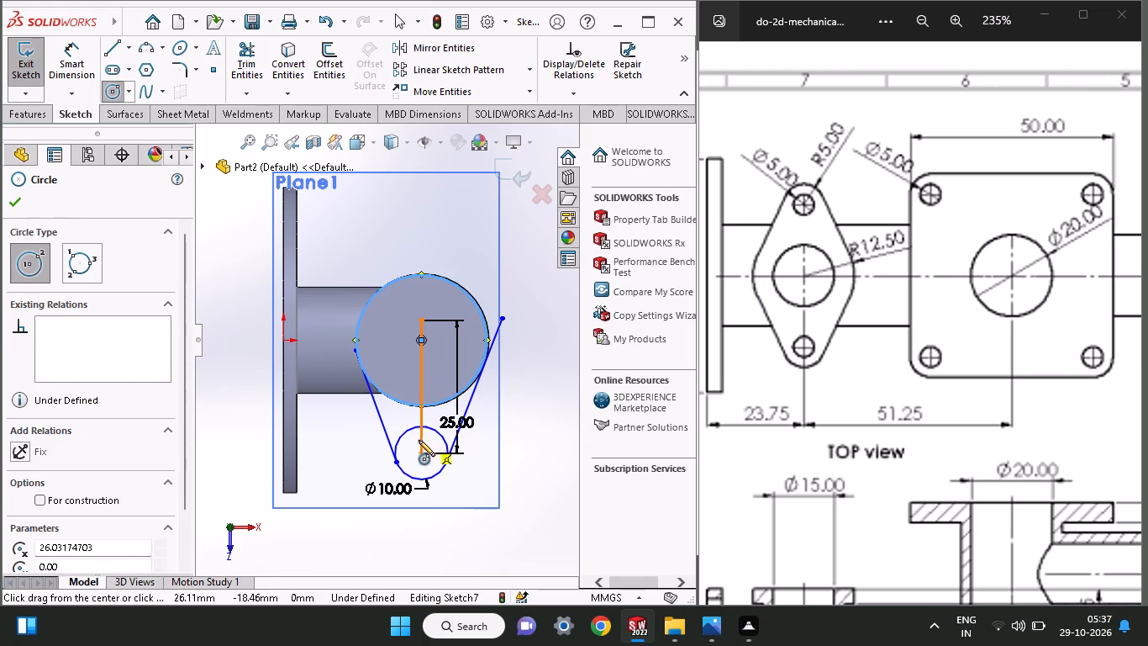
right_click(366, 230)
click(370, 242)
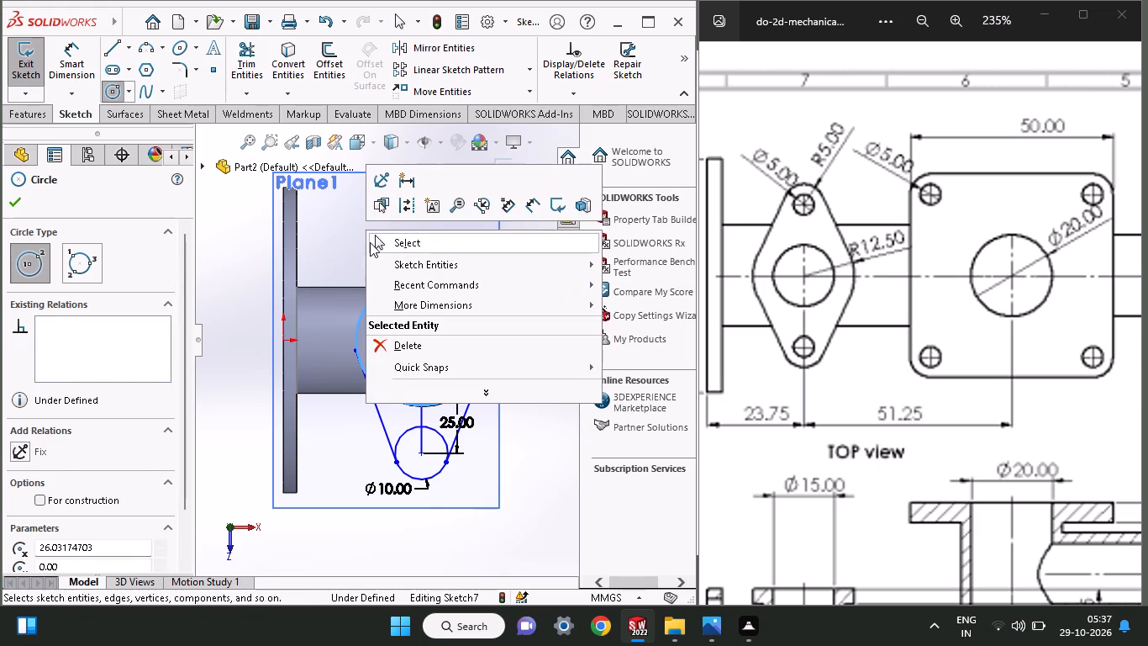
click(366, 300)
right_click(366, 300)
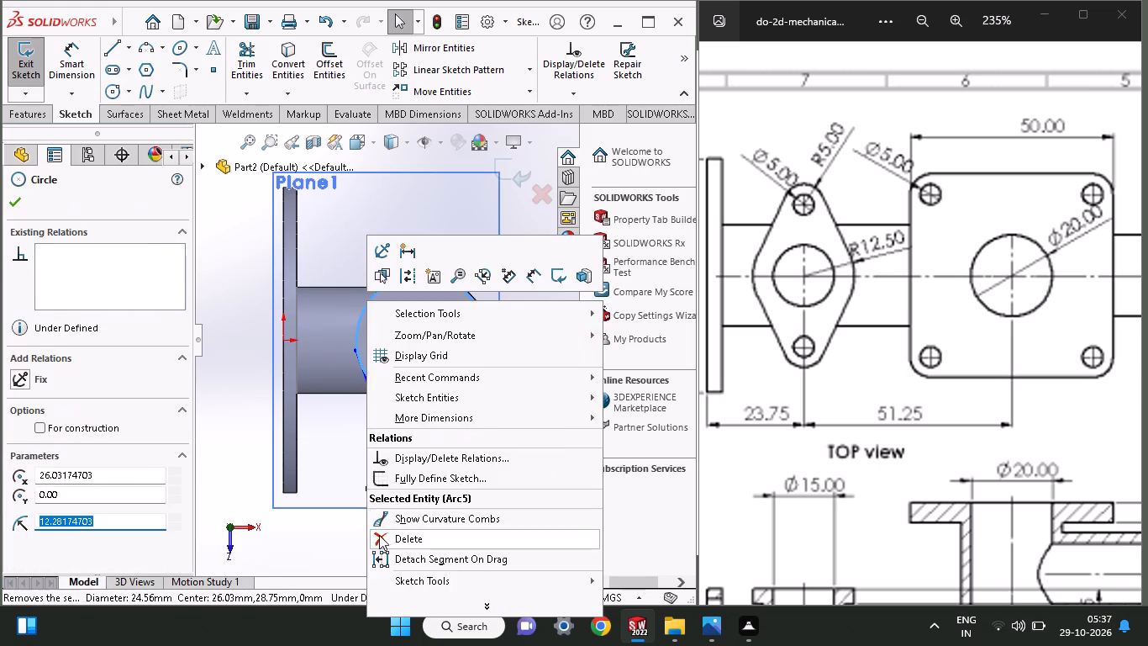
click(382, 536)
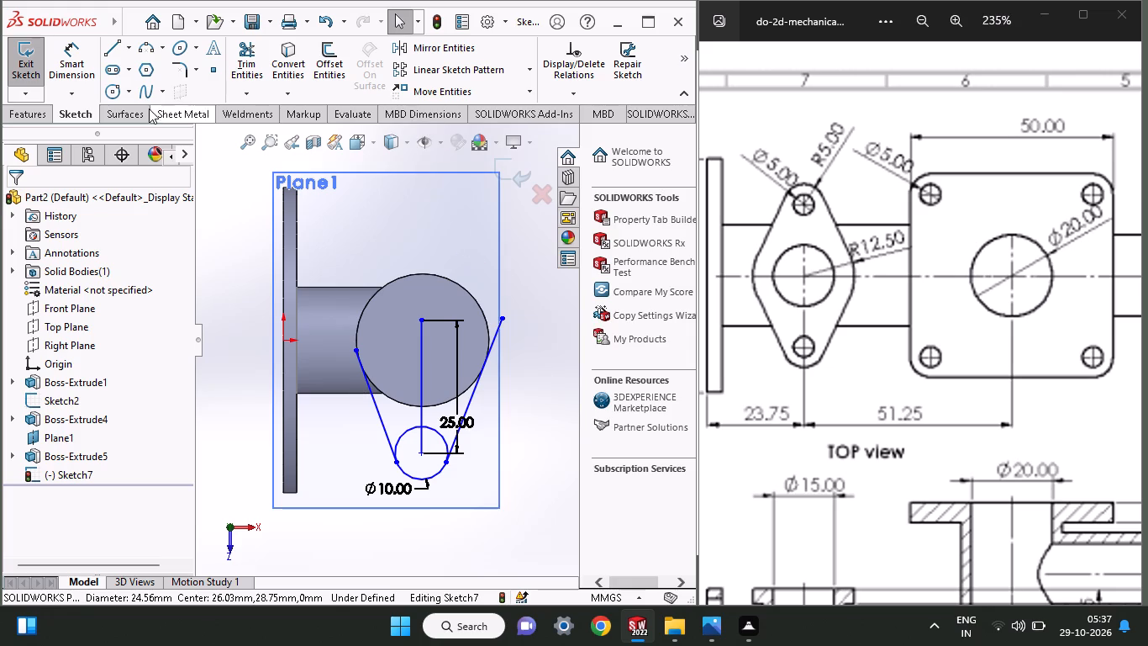
Sketch a circle centred on the branch, sized to follow its circular edge.
click(115, 97)
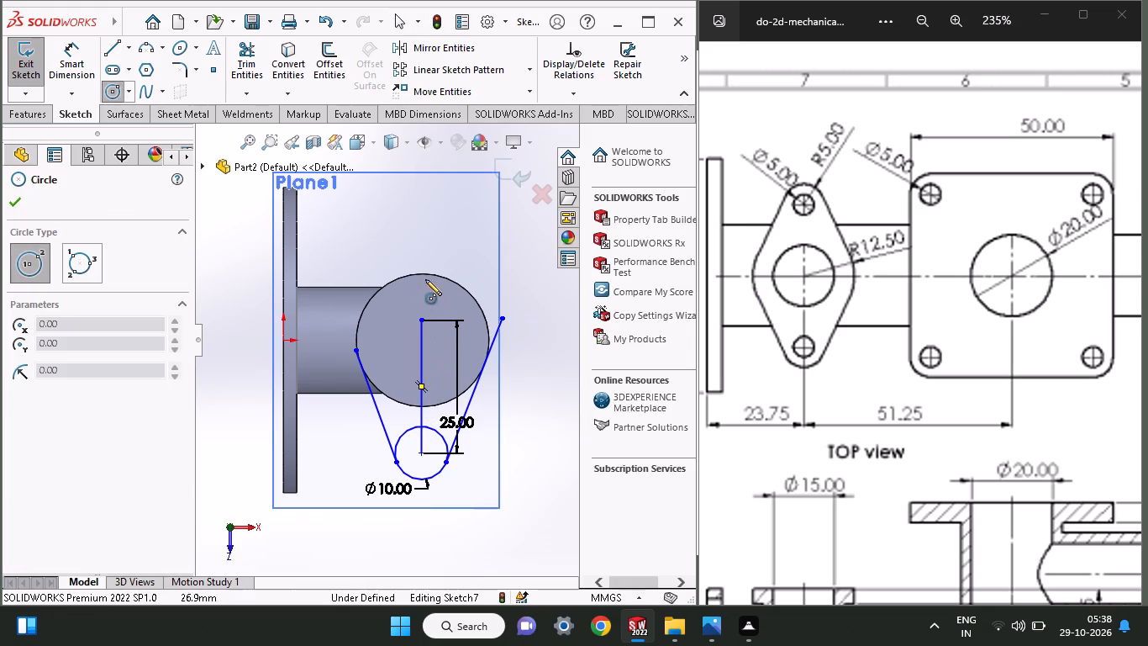
click(423, 337)
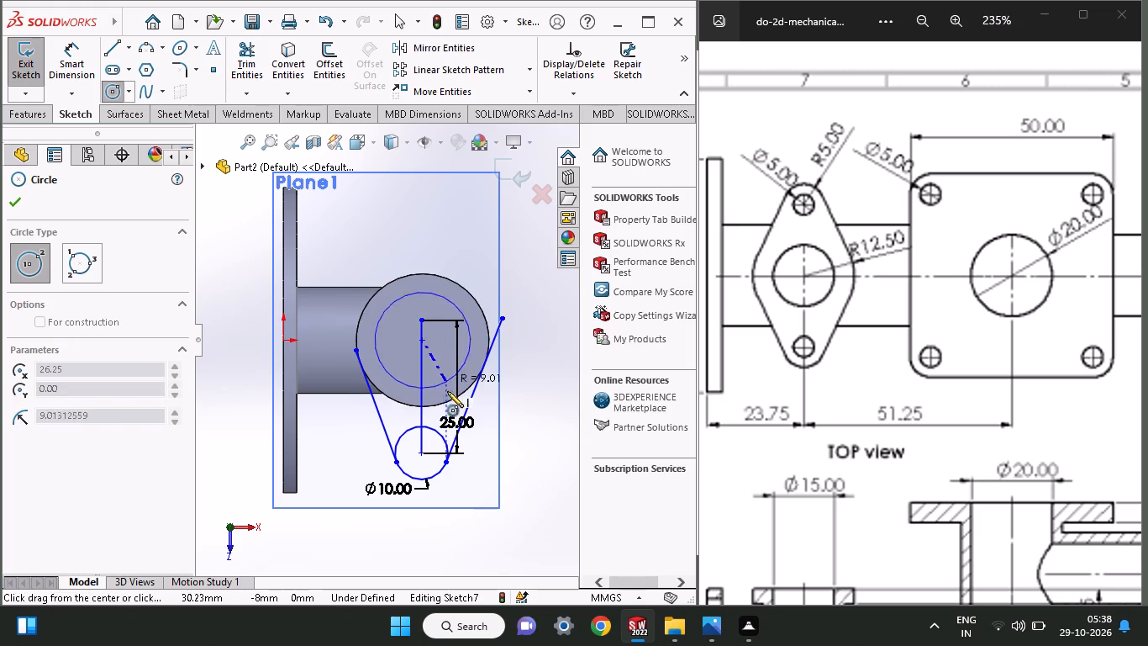
click(448, 400)
right_click(440, 204)
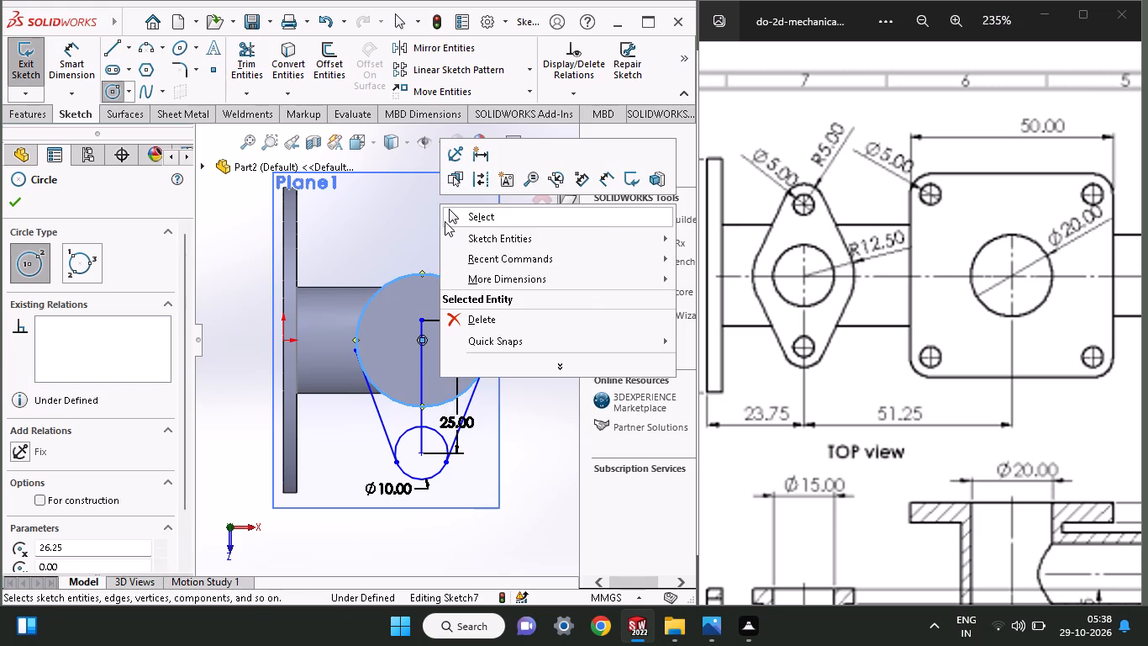
click(447, 221)
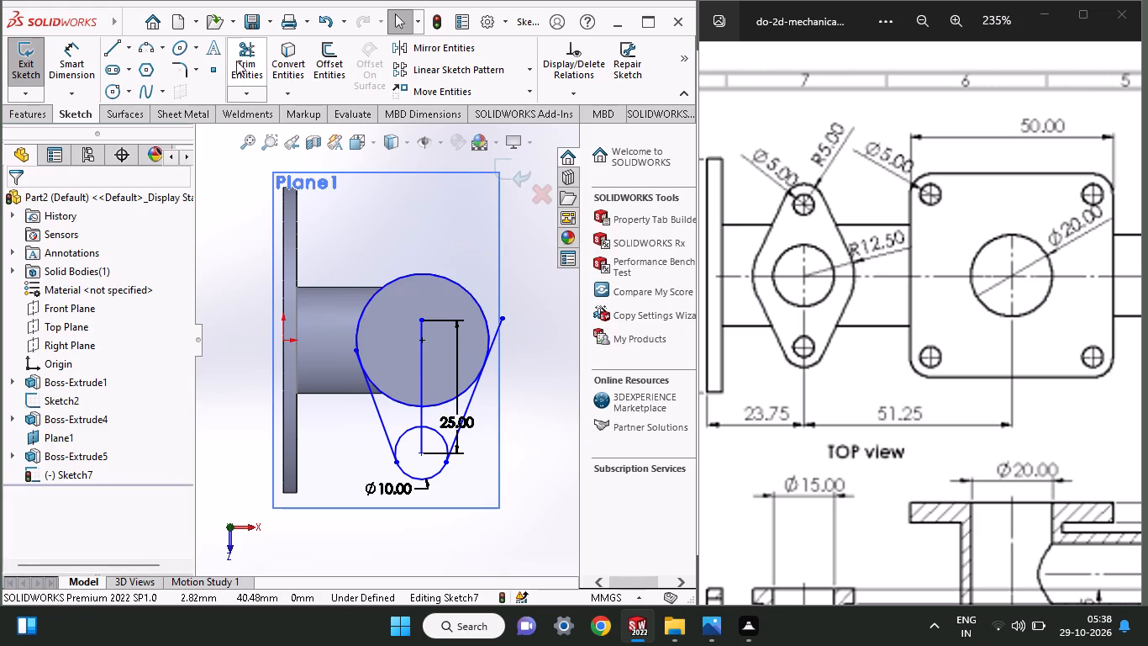
Trim the overhanging end of the outer slanted line and the whole vertical centre line running to the 10 mm circle.
click(234, 49)
drag(516, 357, 493, 305)
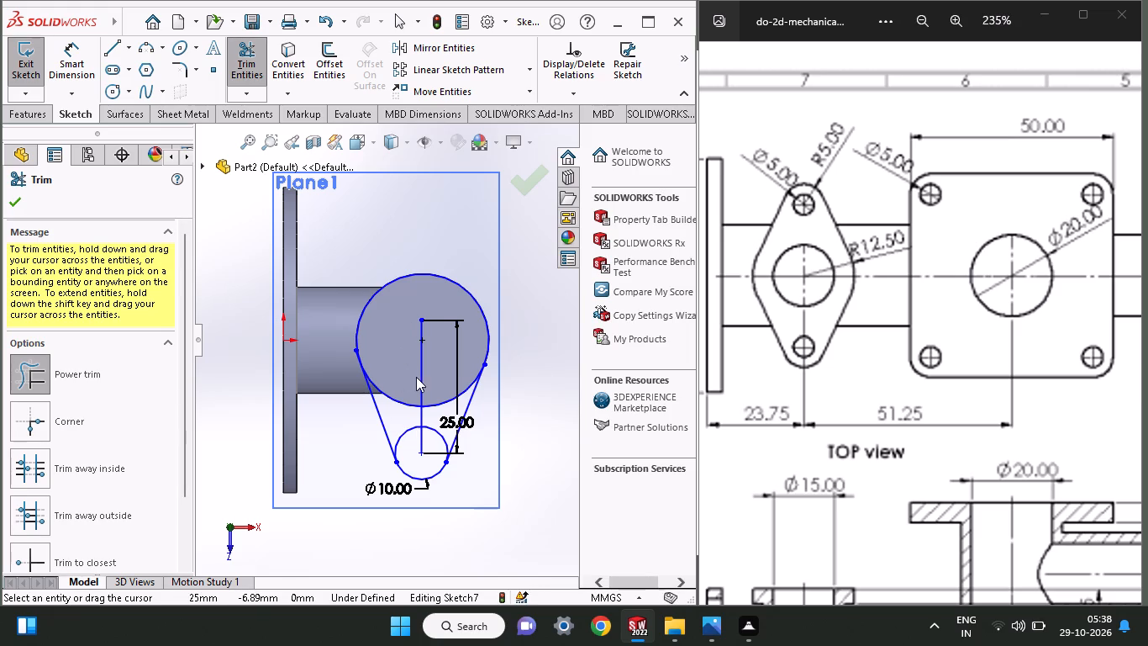
drag(394, 377, 434, 377)
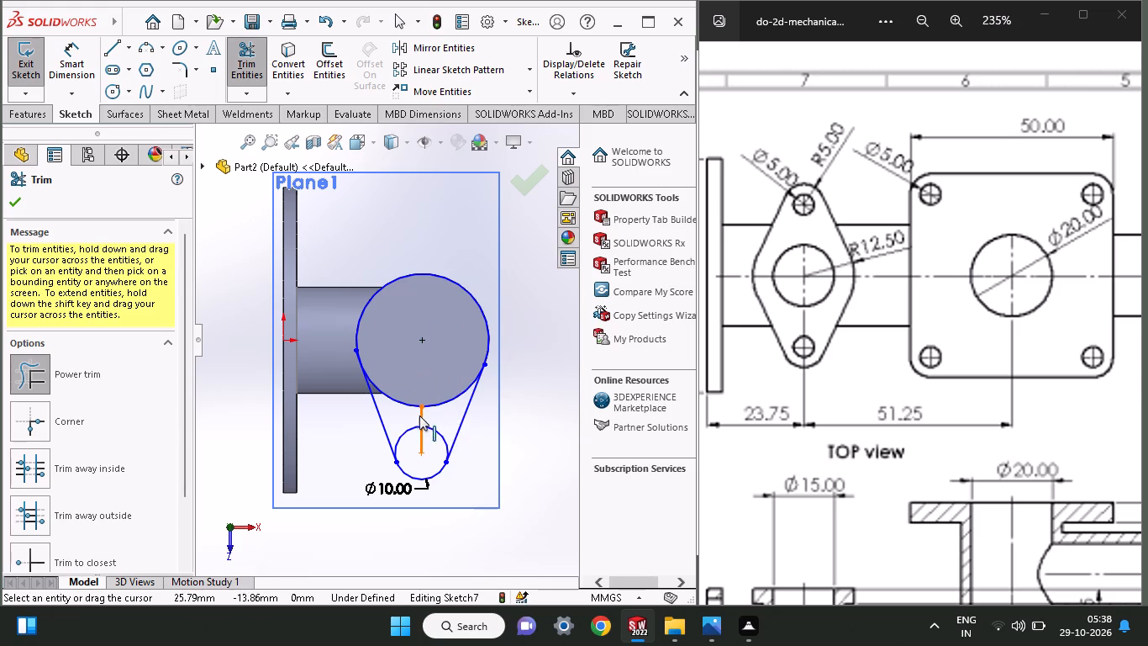
drag(412, 419, 448, 419)
drag(432, 447, 407, 451)
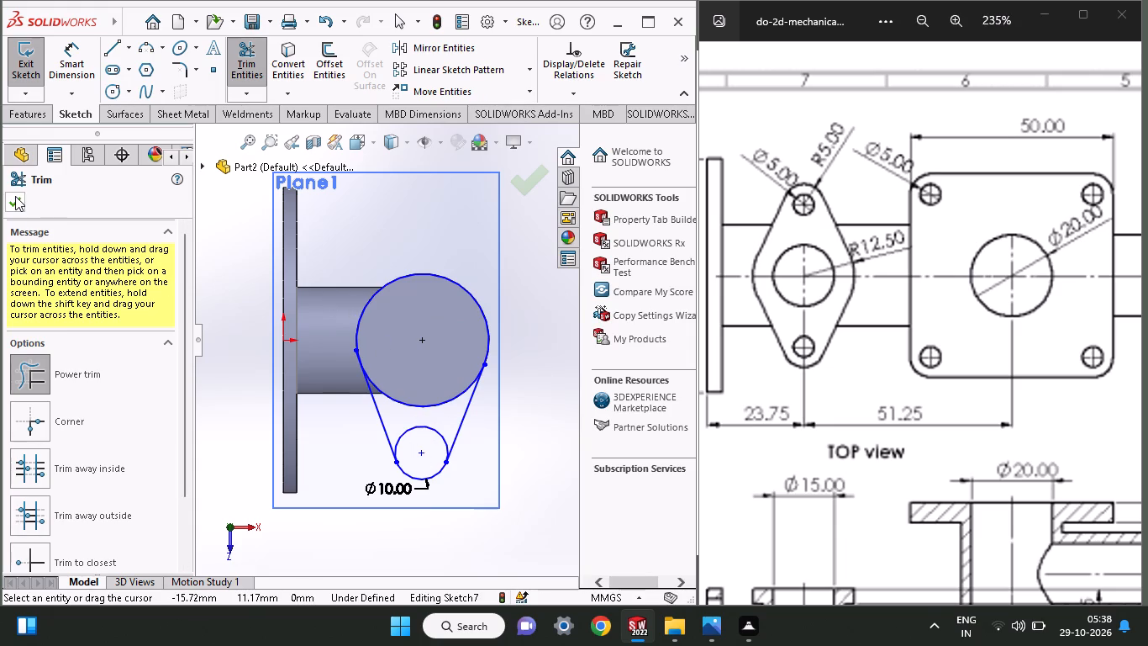
click(15, 196)
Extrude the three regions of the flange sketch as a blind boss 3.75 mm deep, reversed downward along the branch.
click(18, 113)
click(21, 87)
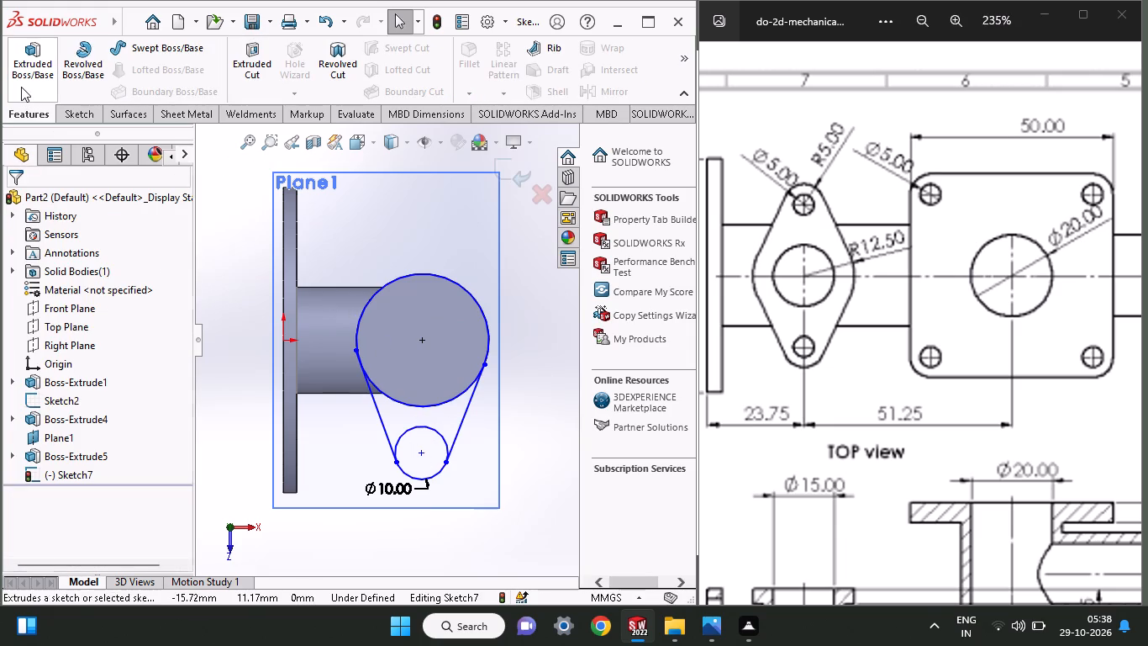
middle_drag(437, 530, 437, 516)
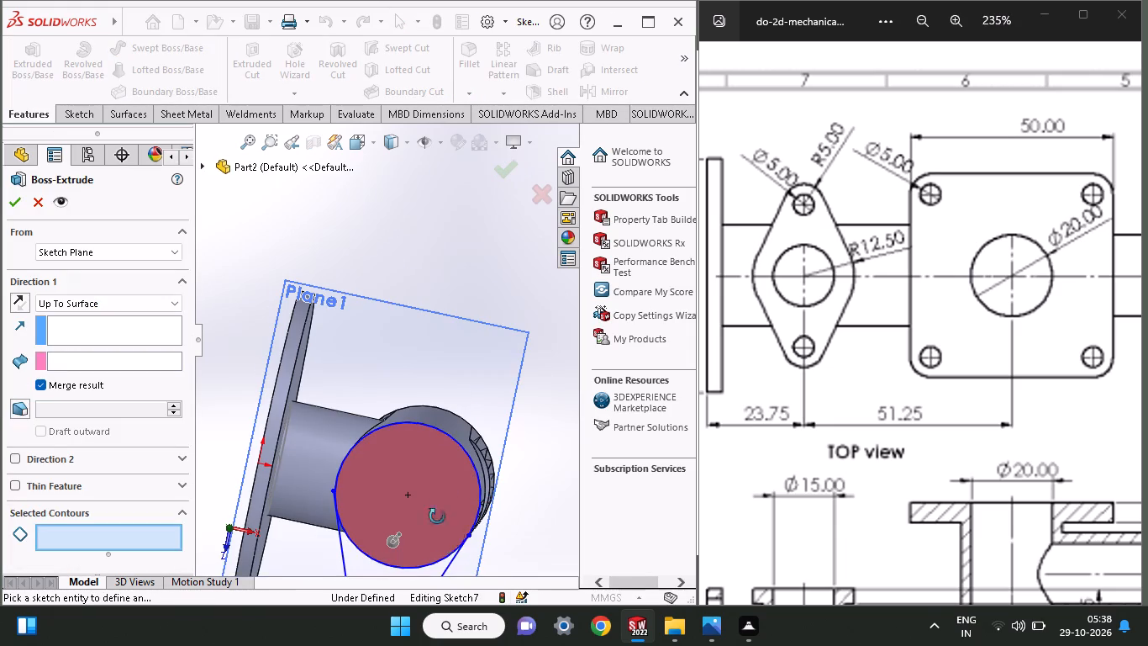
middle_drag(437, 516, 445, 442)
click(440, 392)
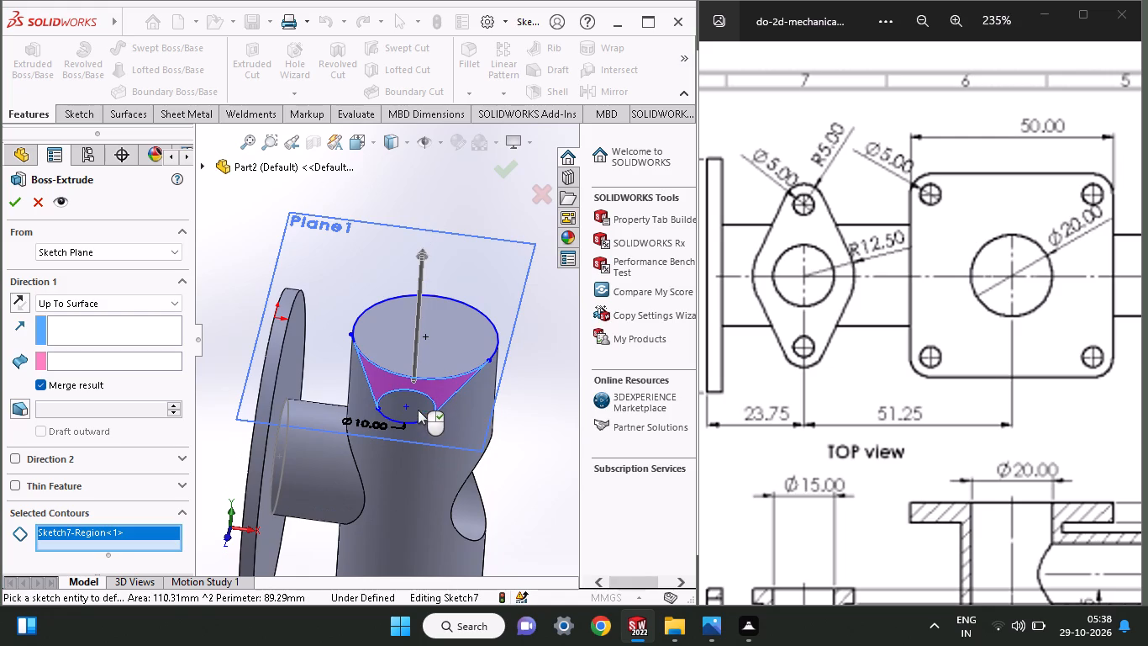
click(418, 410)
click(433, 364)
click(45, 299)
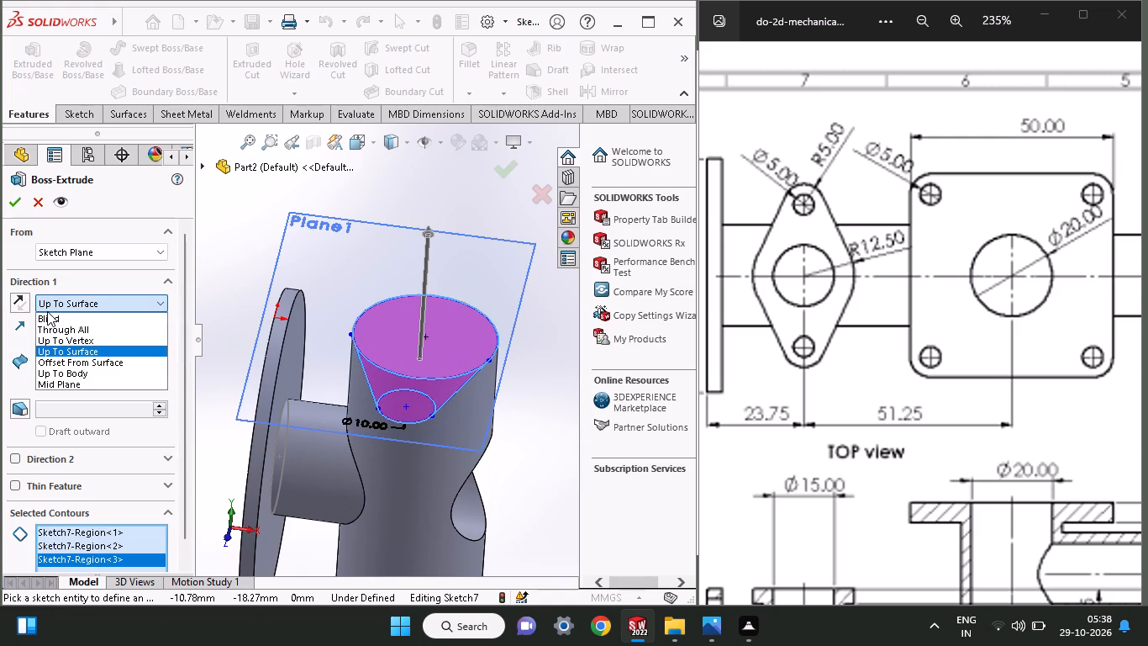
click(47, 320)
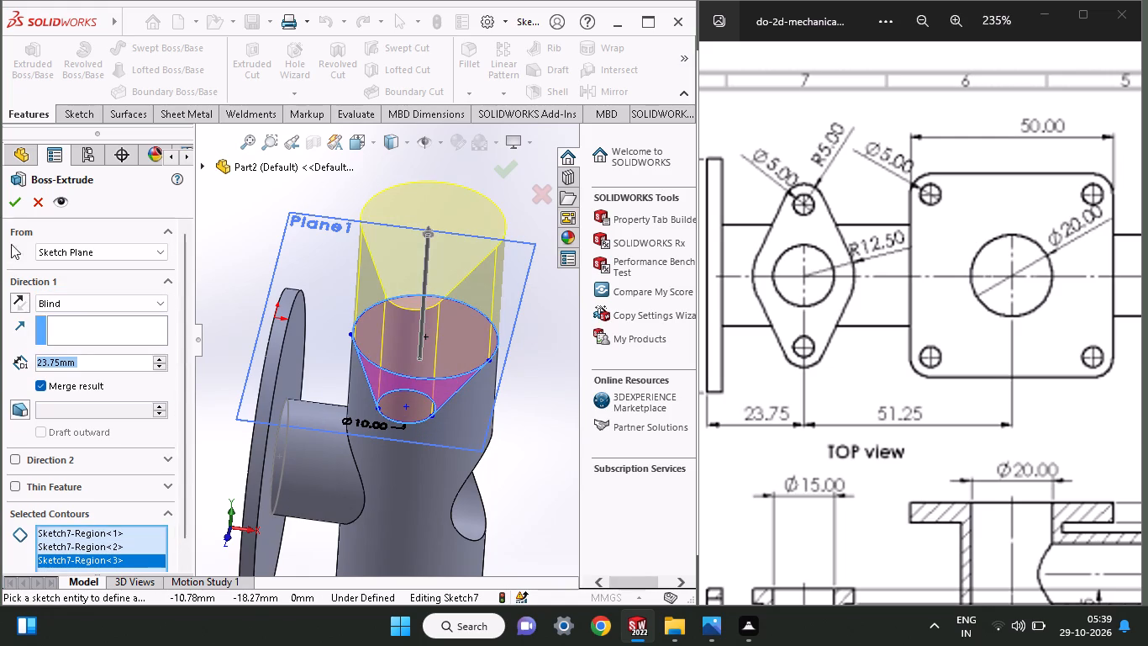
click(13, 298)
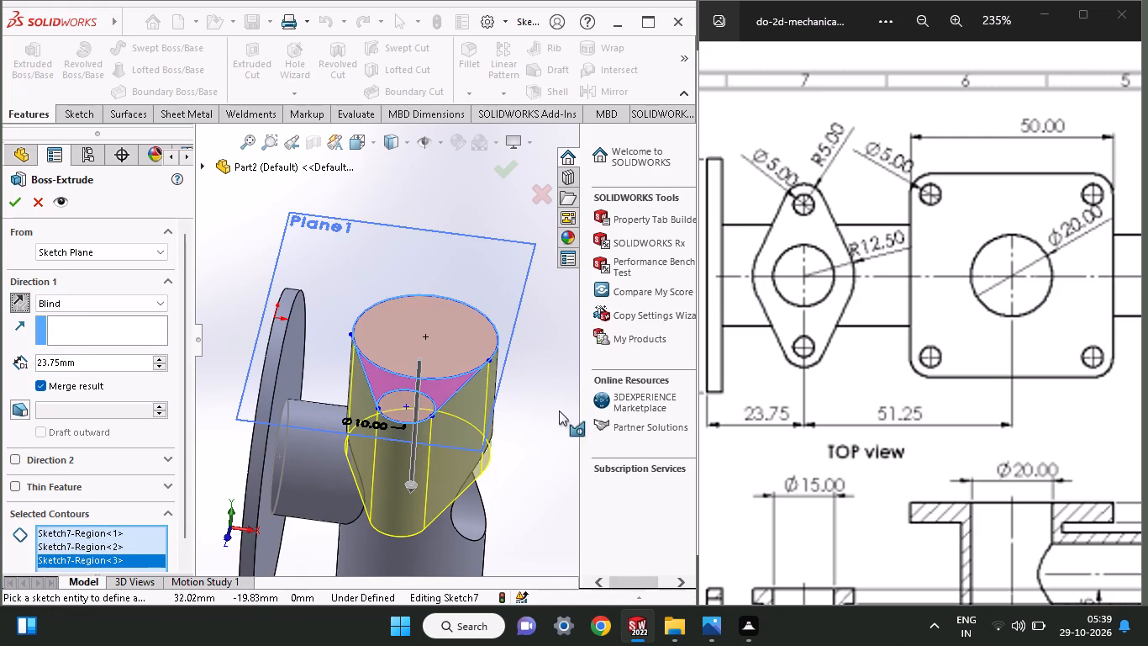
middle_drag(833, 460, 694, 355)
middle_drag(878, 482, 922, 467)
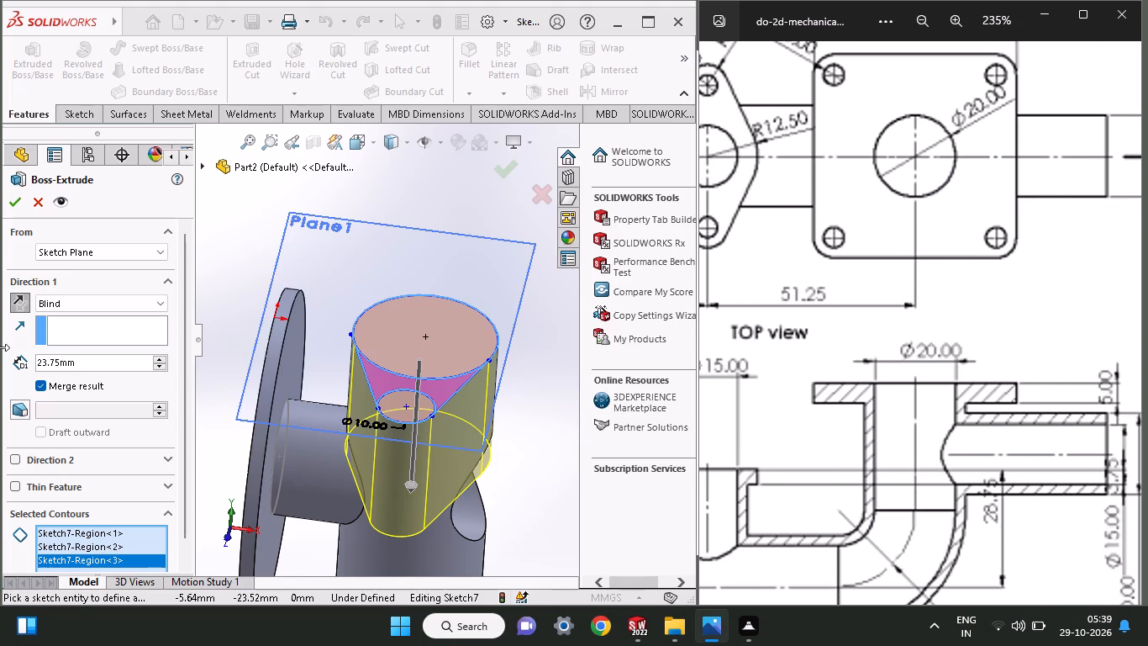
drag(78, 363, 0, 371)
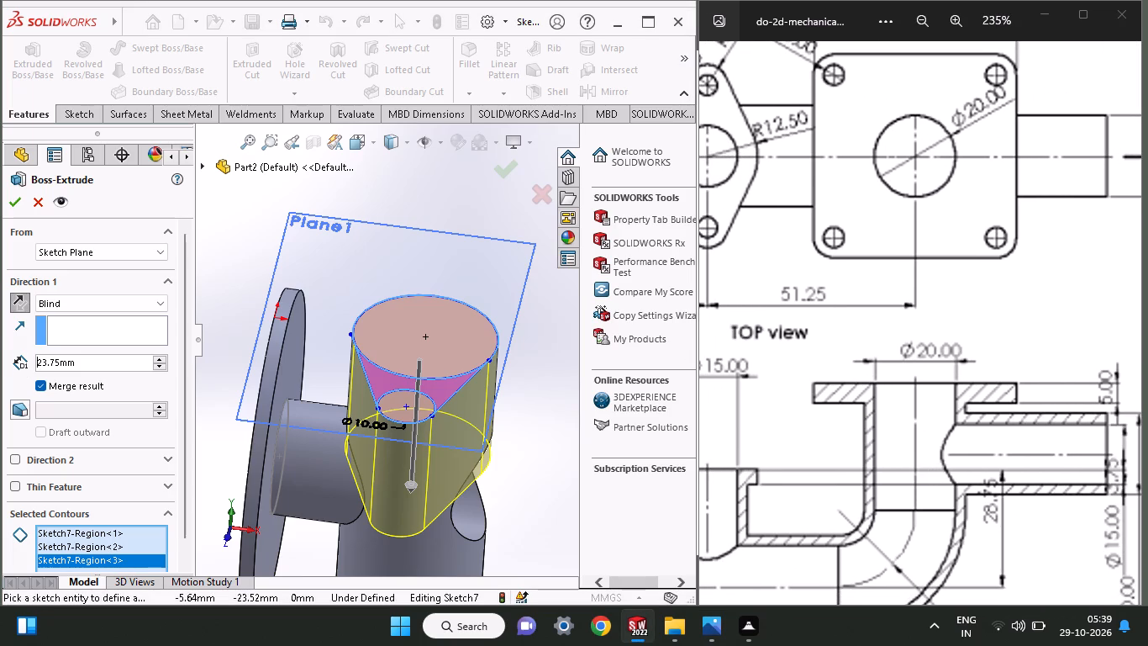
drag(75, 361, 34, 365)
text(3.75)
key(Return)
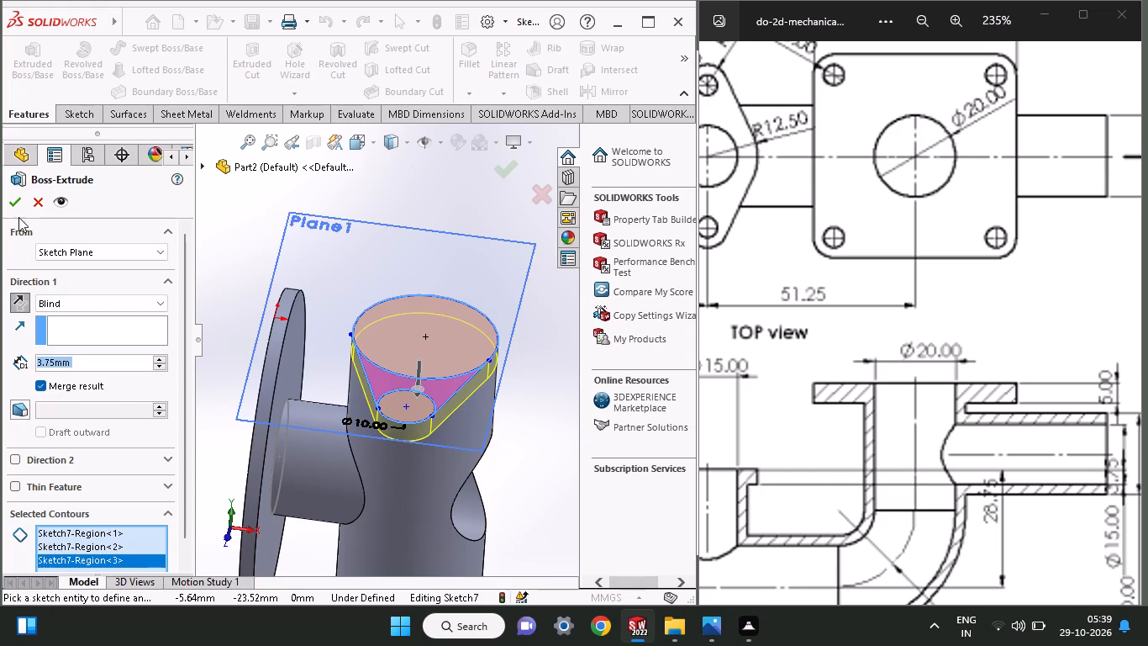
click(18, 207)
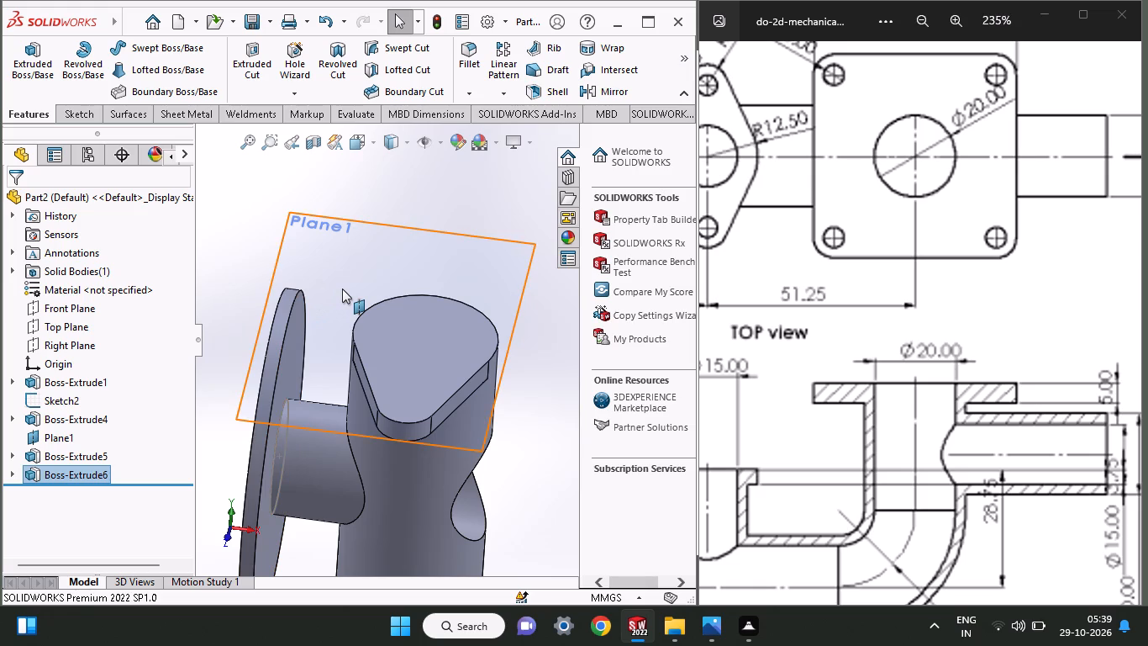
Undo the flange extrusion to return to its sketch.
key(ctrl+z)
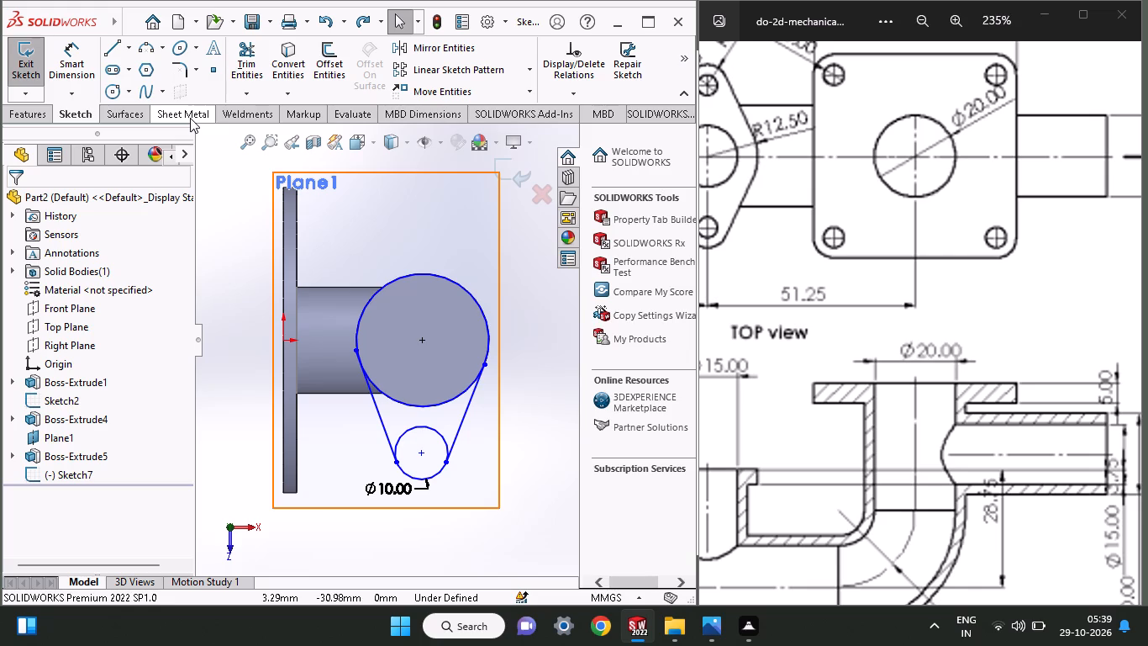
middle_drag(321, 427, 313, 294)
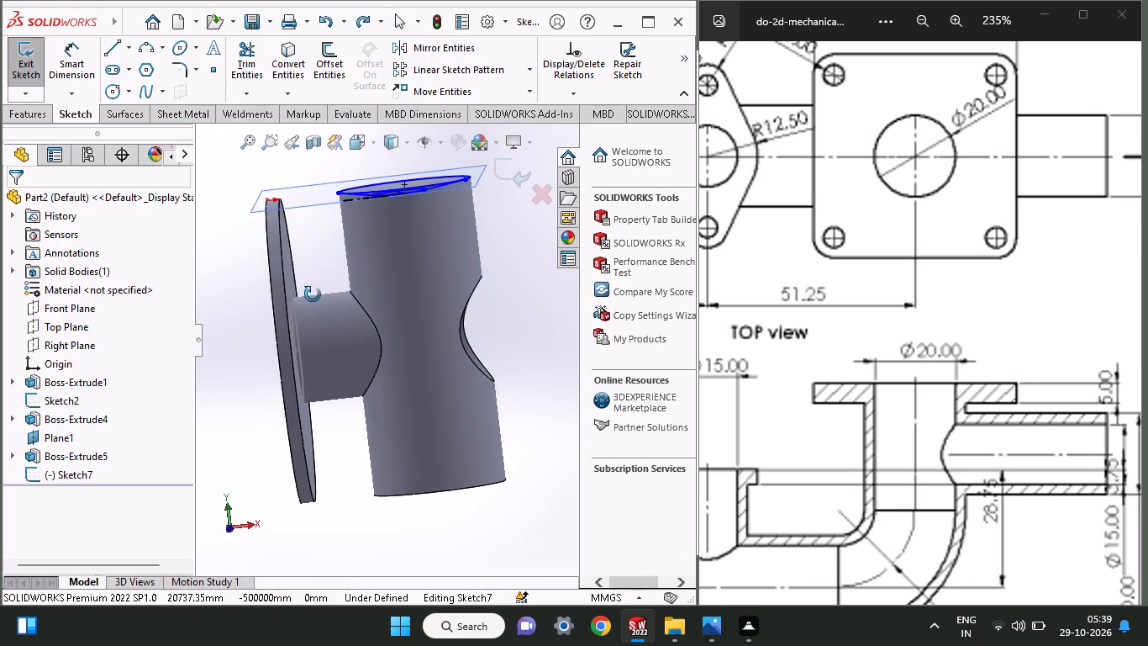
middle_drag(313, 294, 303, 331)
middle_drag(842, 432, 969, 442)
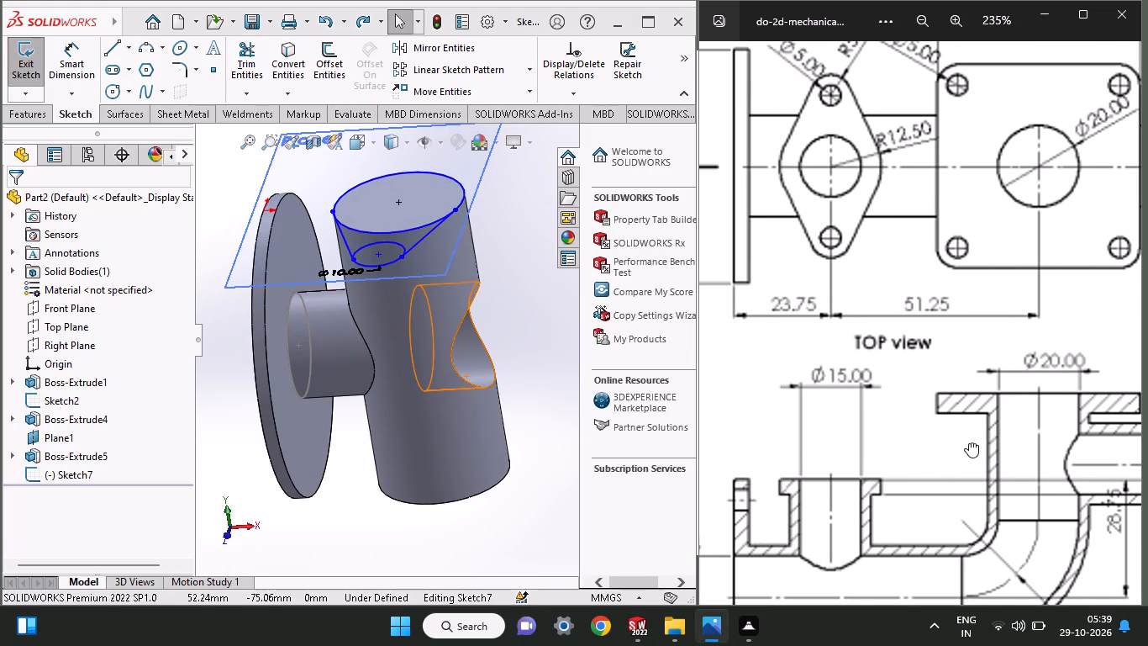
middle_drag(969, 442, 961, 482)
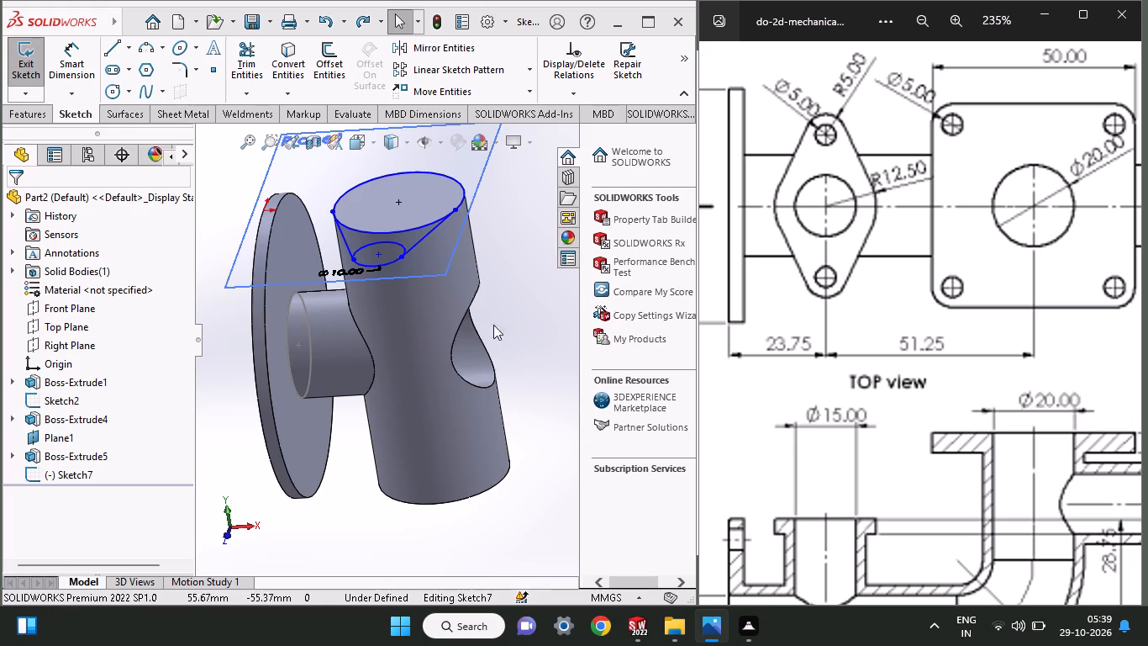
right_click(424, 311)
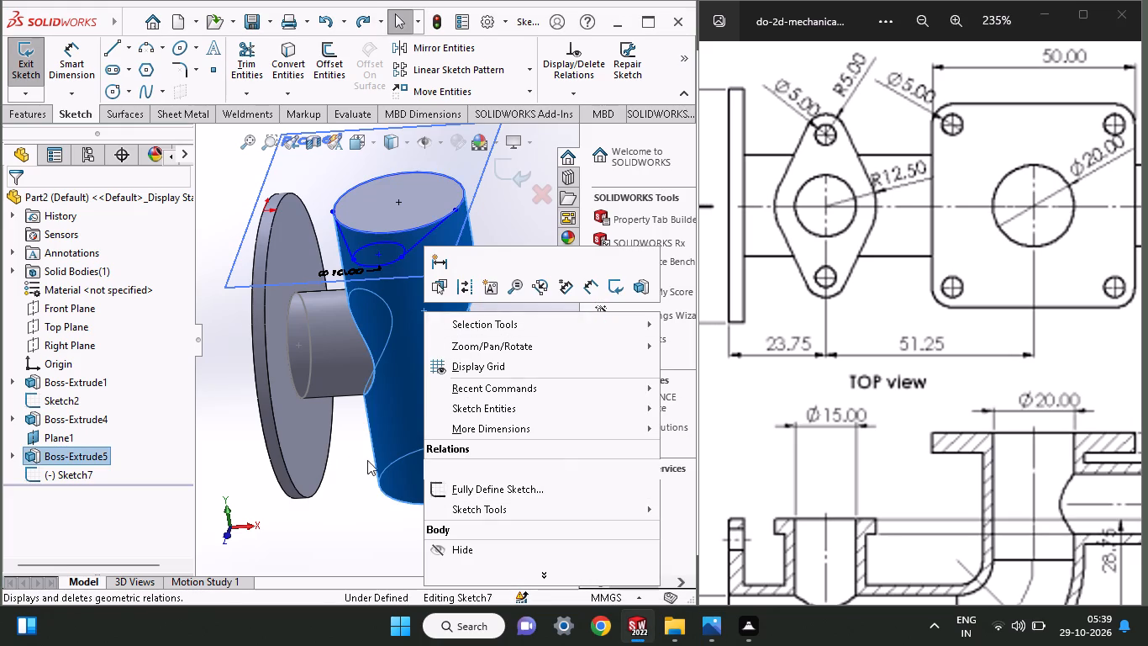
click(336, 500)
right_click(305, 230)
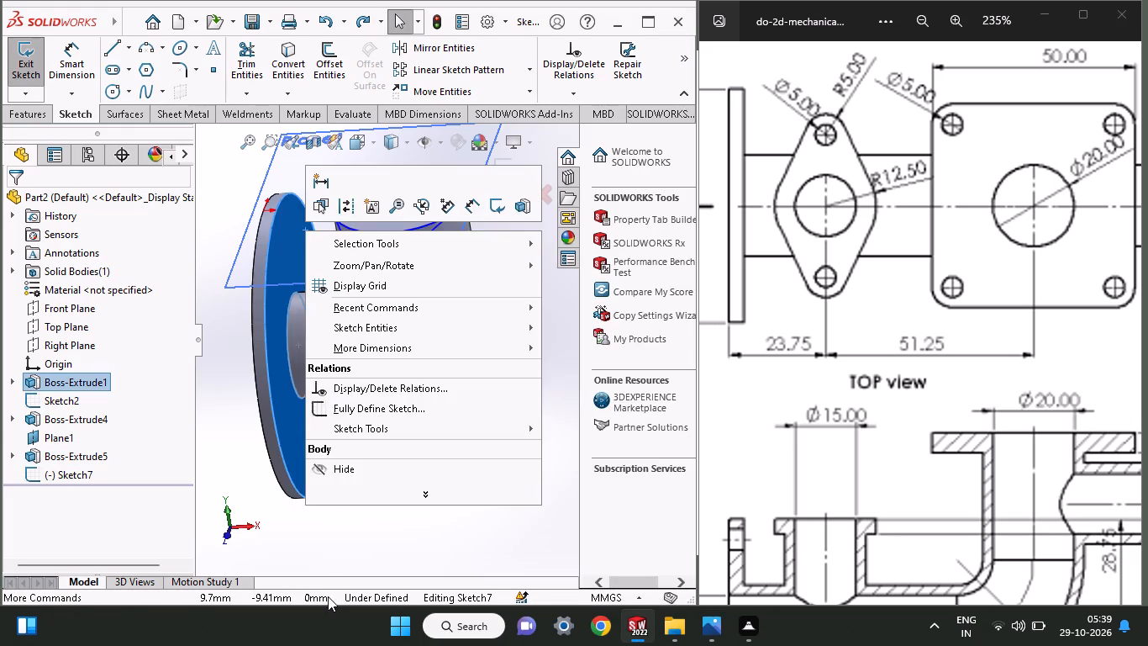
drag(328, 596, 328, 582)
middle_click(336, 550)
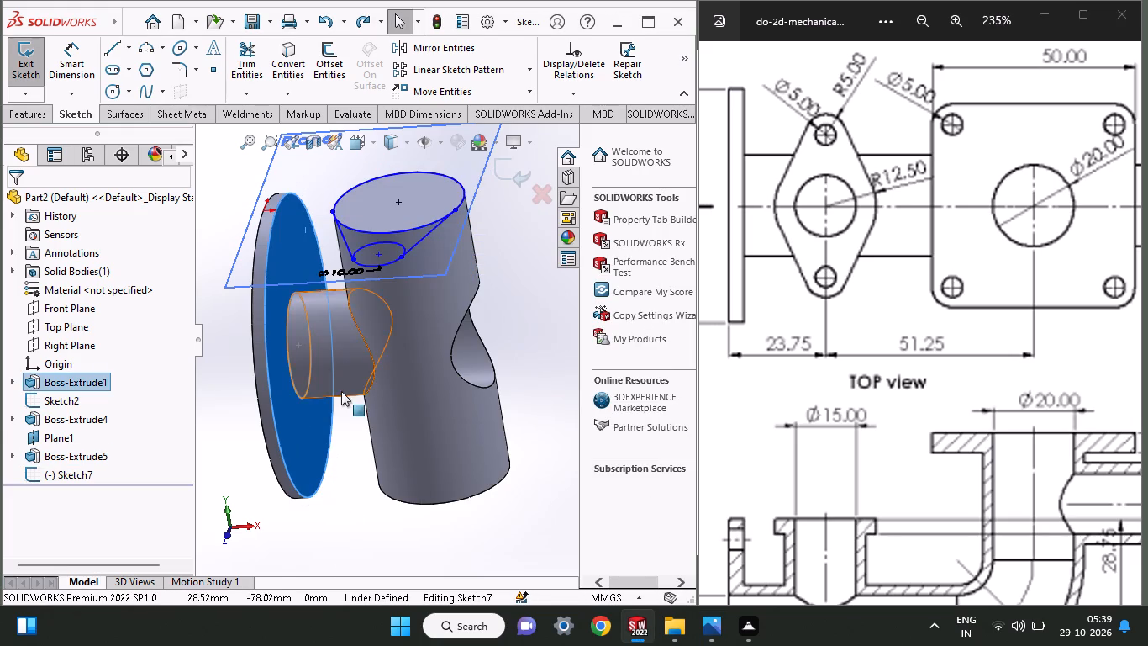
Select the flange outline sketch around the branch, including both circles and the slanted tangent lines.
middle_drag(341, 391, 340, 480)
drag(521, 495, 285, 282)
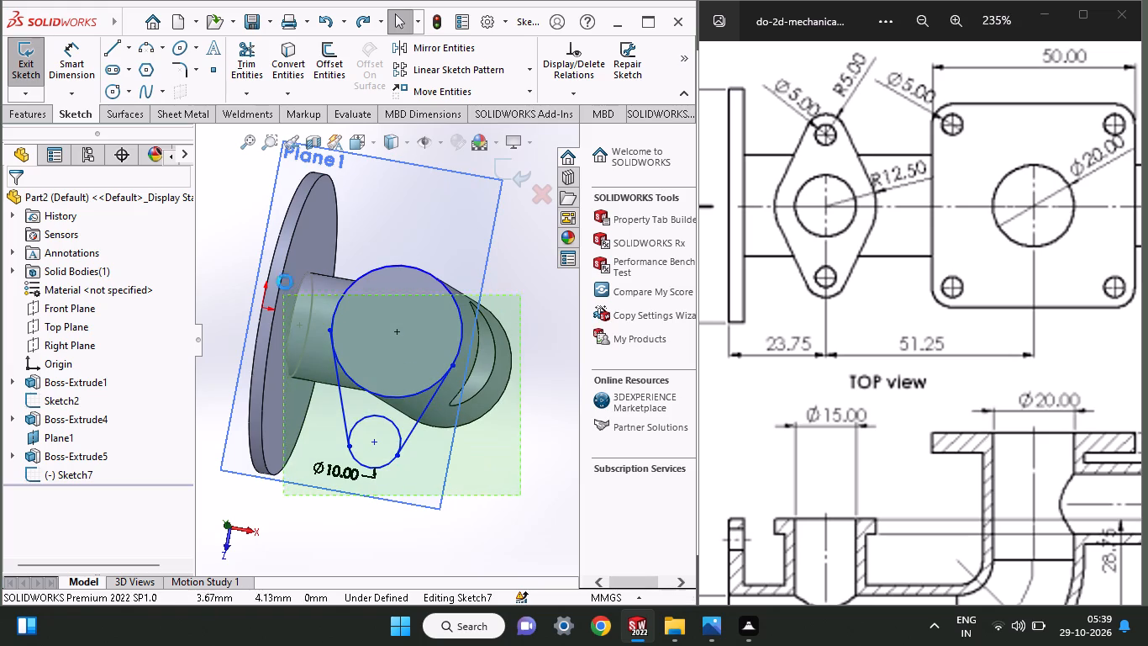
drag(285, 282, 285, 276)
right_click(285, 276)
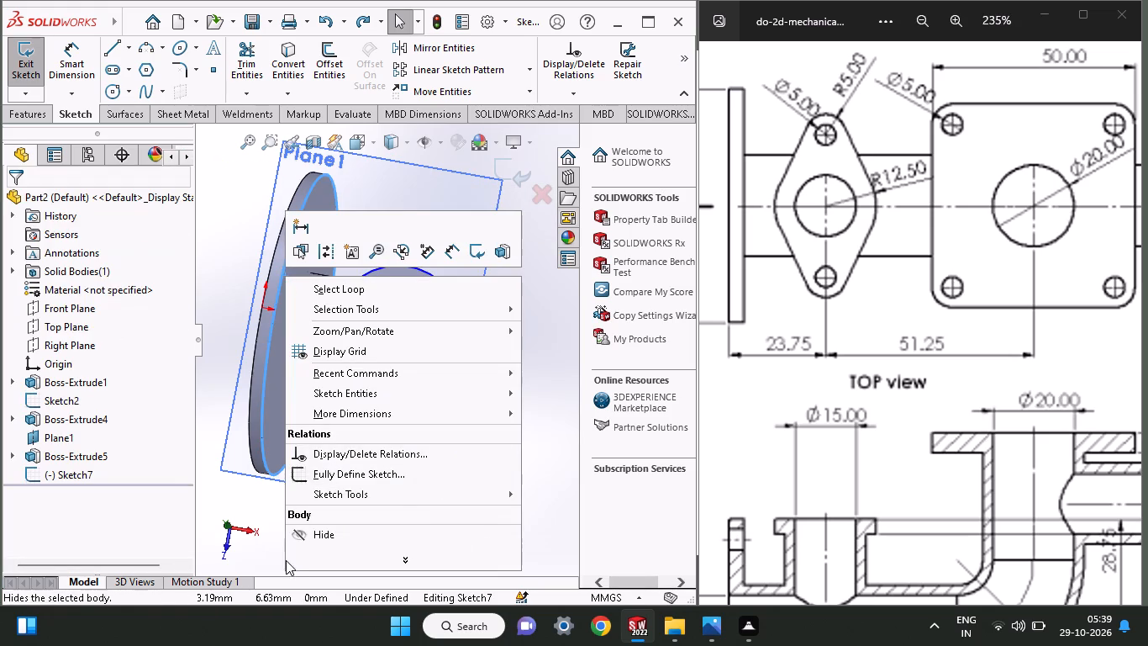
click(253, 525)
drag(466, 502, 413, 417)
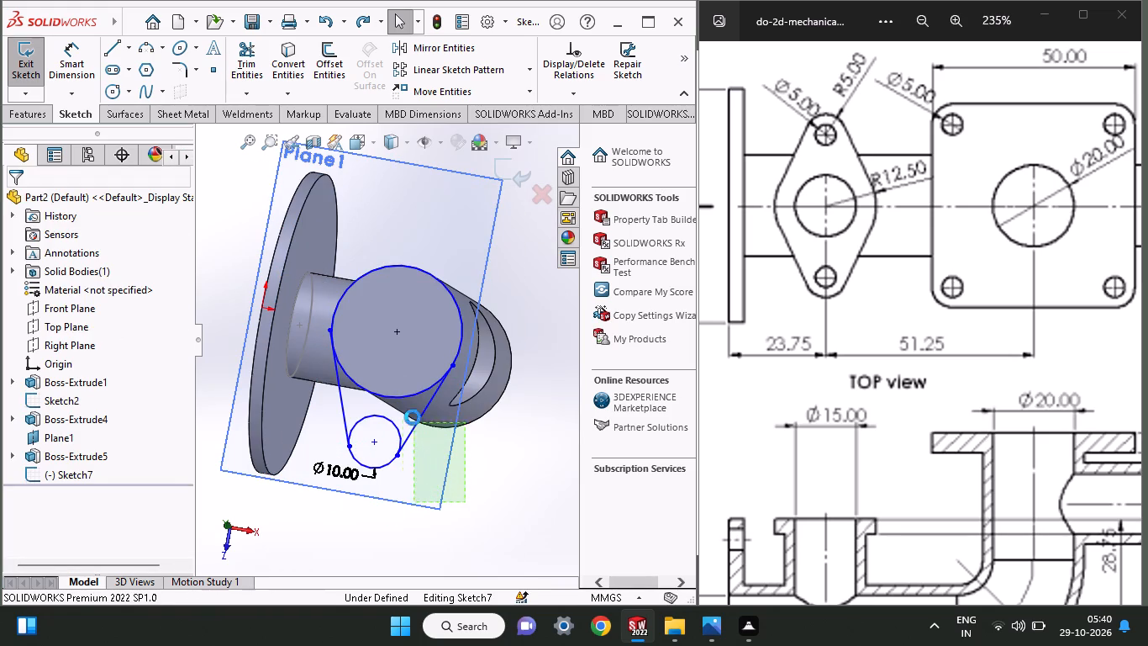
drag(413, 417, 298, 209)
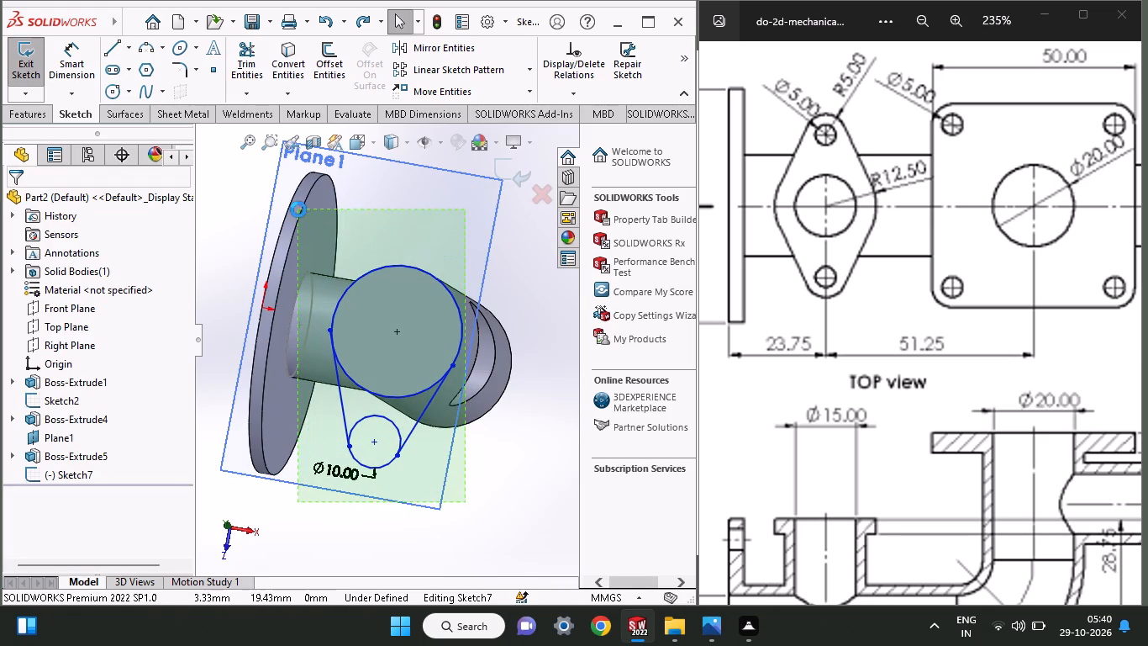
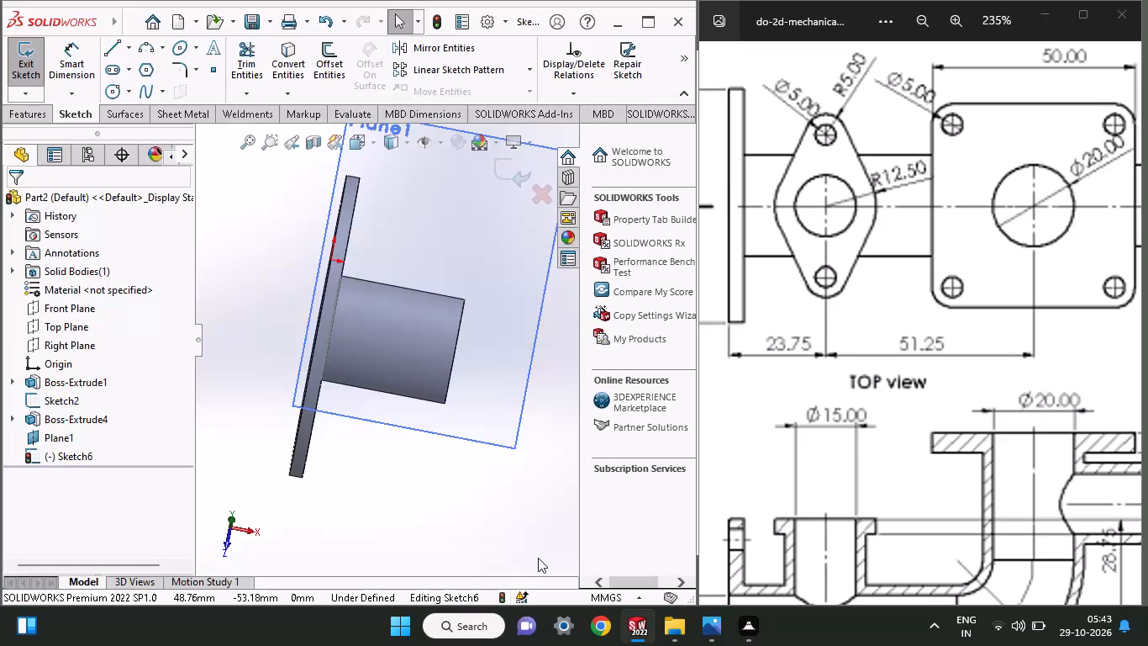
Check the branch area of the reference drawing and exit the emptied flange sketch.
middle_drag(958, 553, 958, 539)
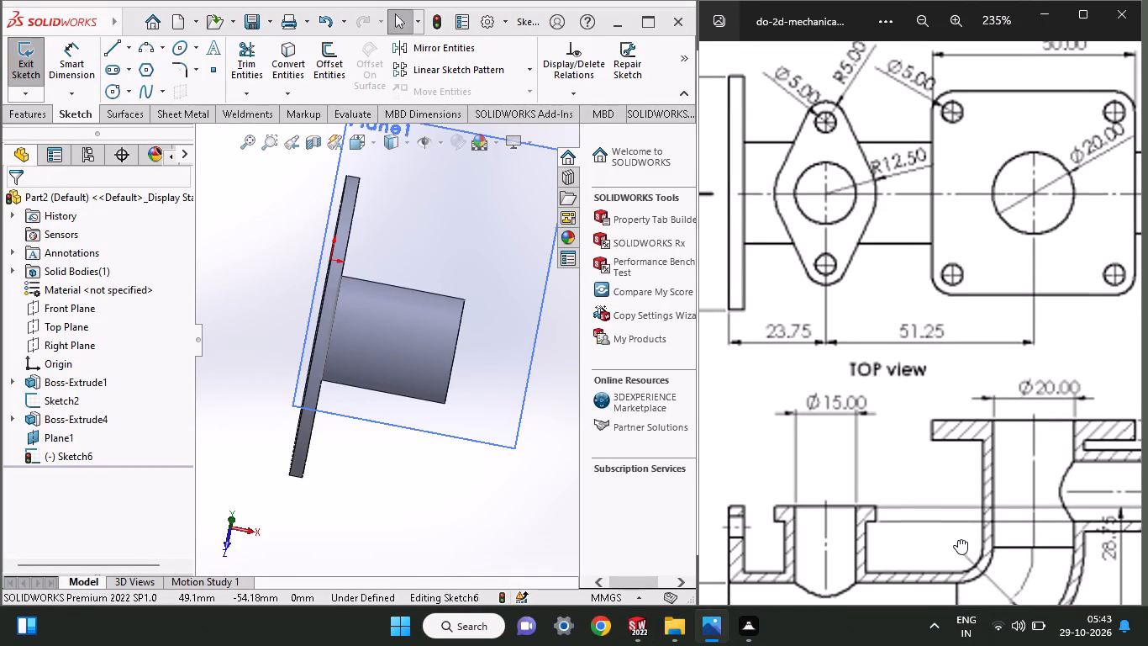
middle_drag(958, 539, 958, 537)
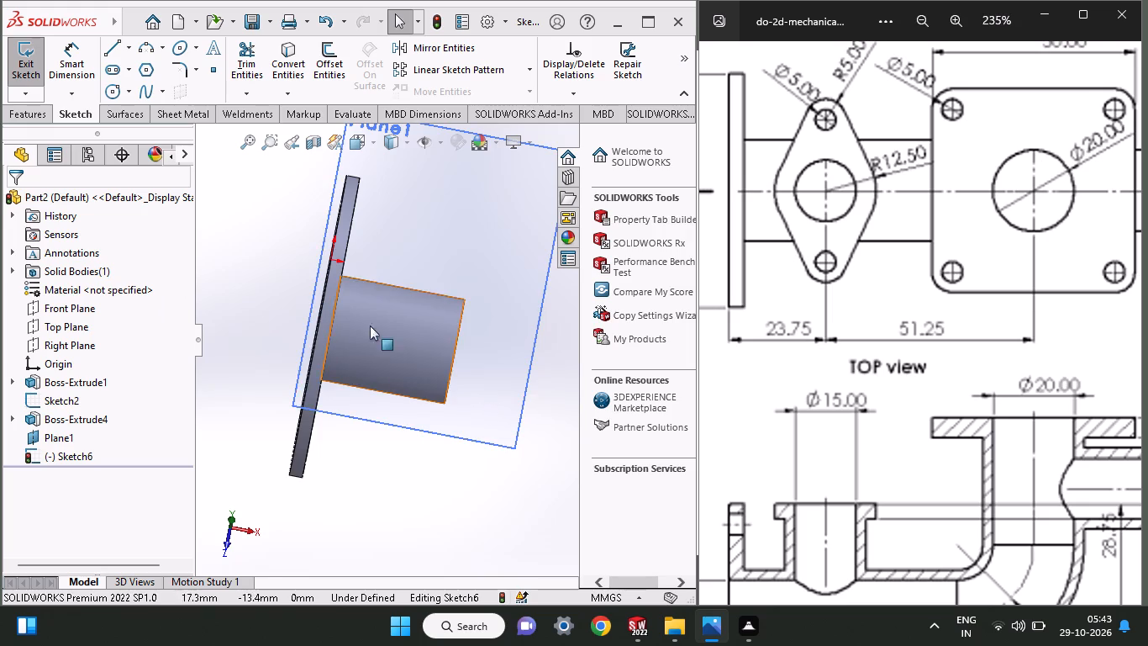
click(475, 198)
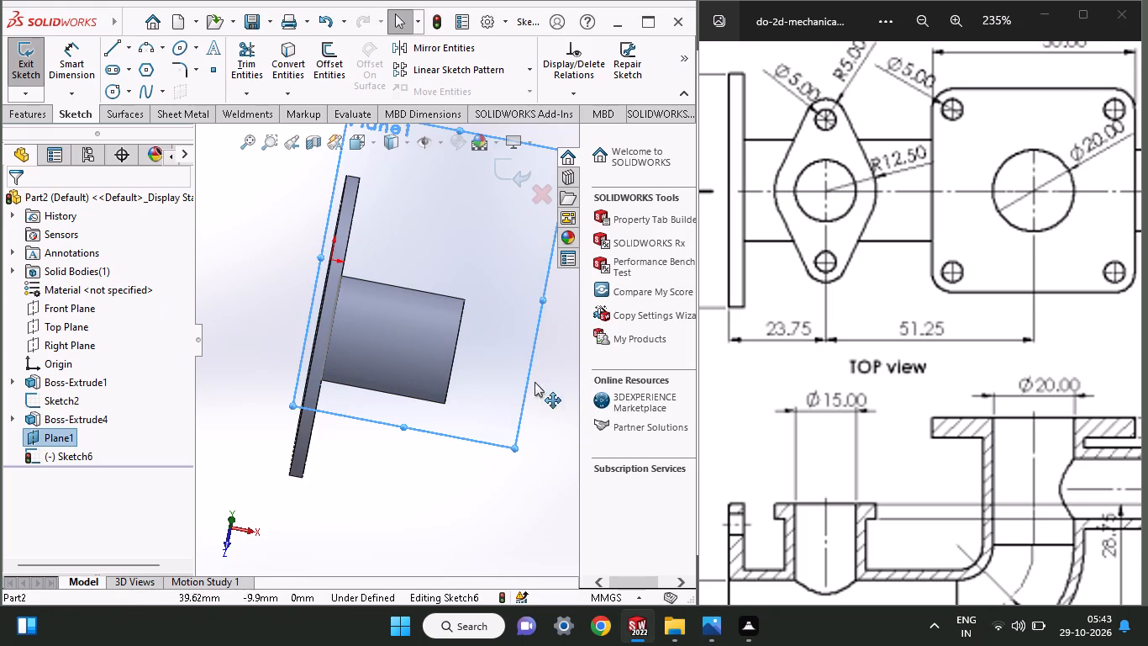
click(532, 505)
click(502, 419)
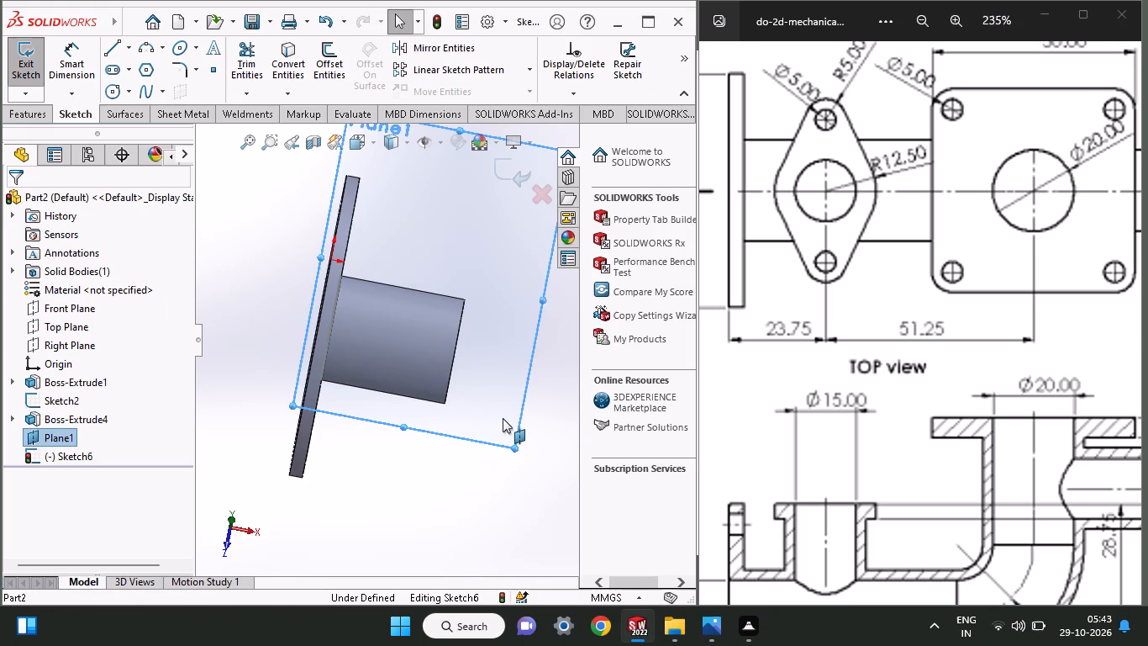
middle_drag(503, 418, 483, 479)
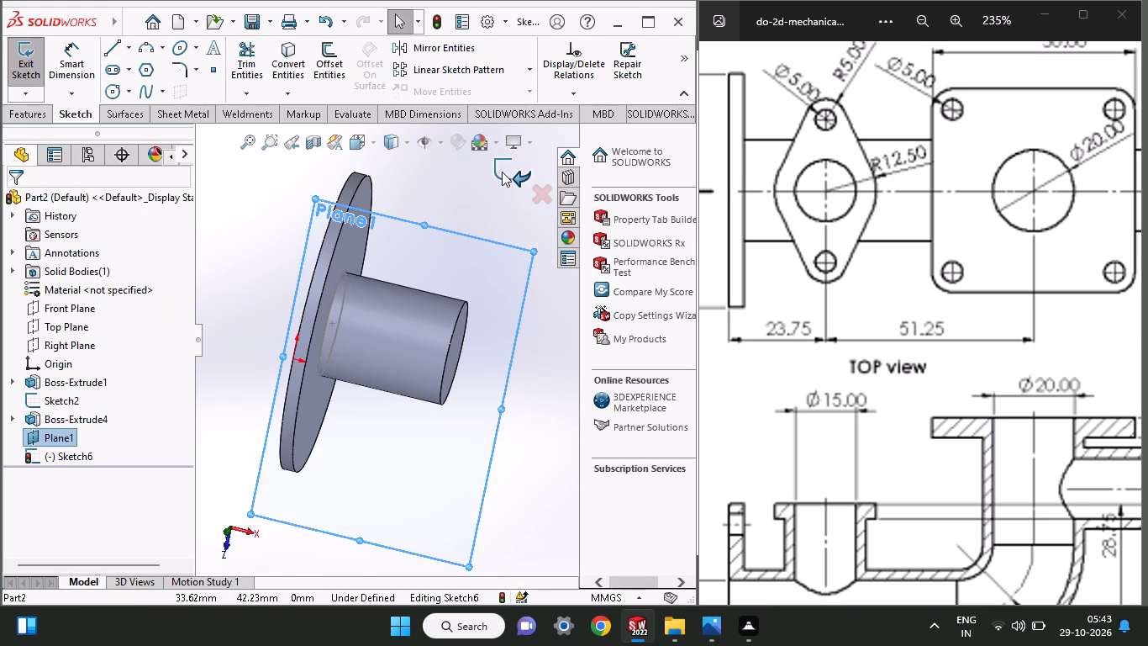
click(502, 172)
Start a new sketch on Plane1 and draw a 10 mm radius circle centred on the midpoint of the pipe's free end edge.
click(399, 474)
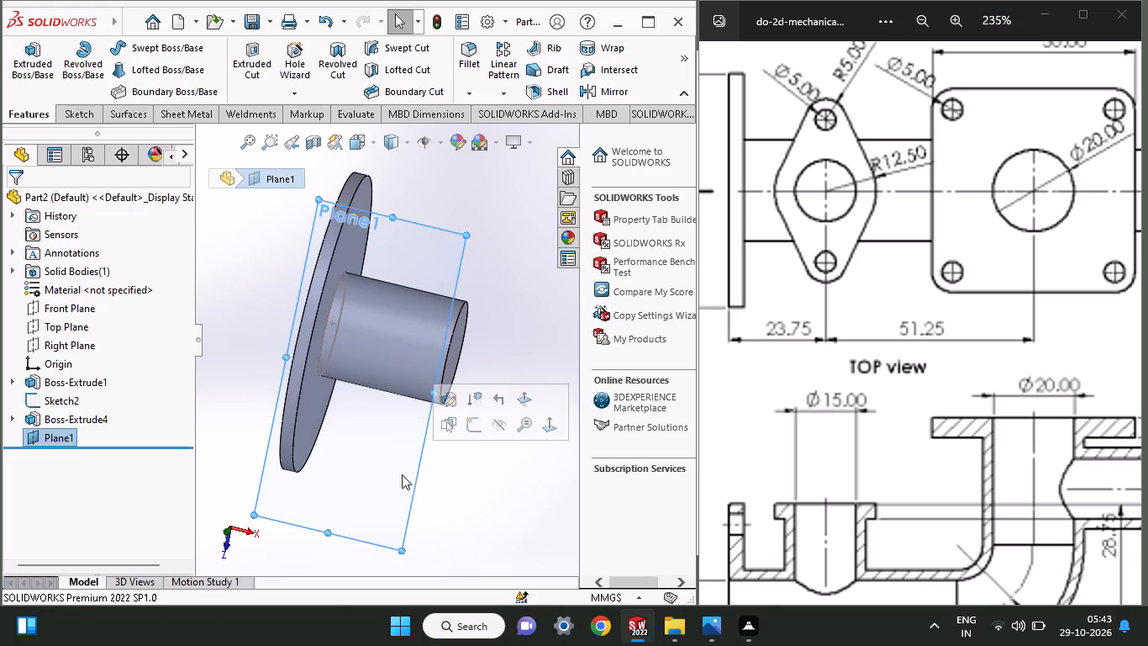
click(482, 436)
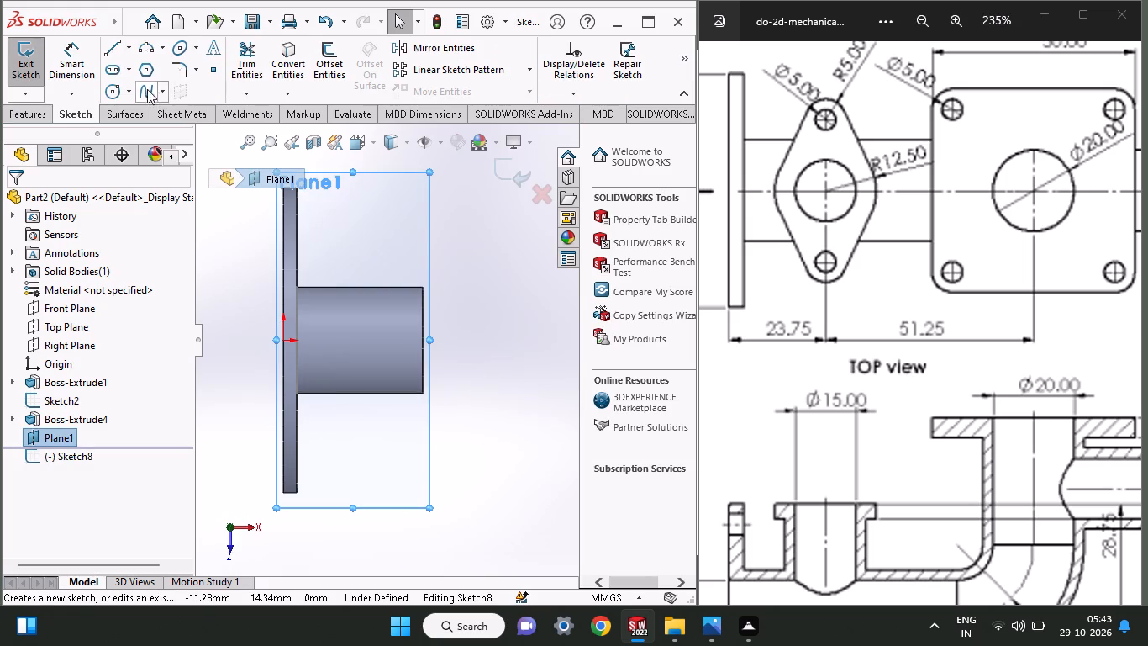
click(108, 95)
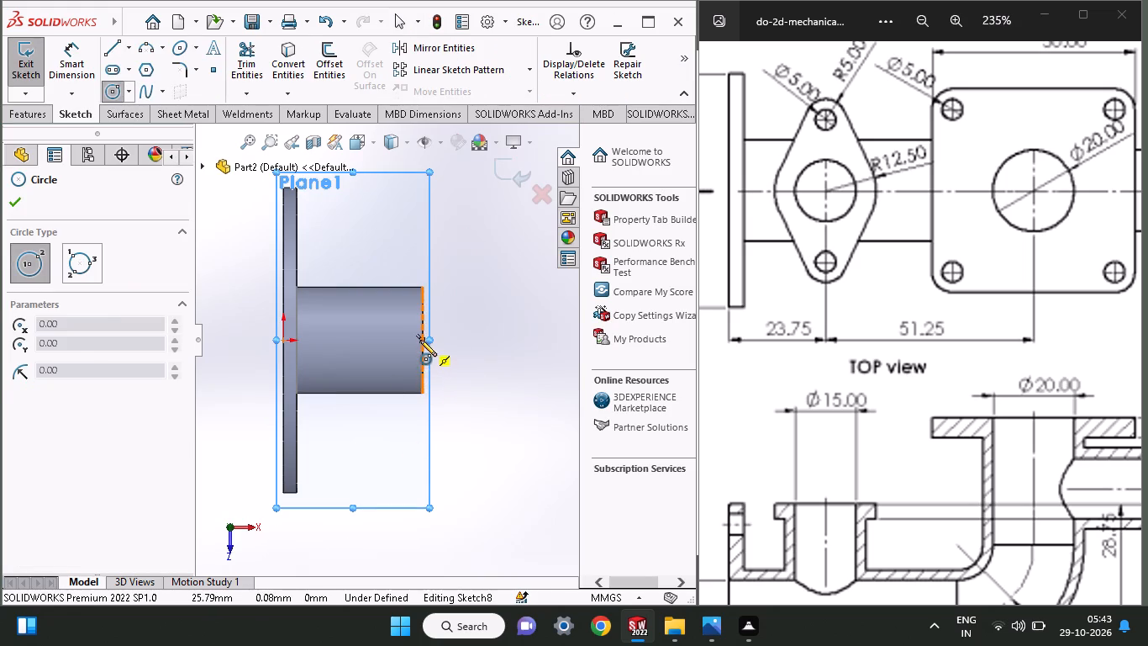
click(420, 340)
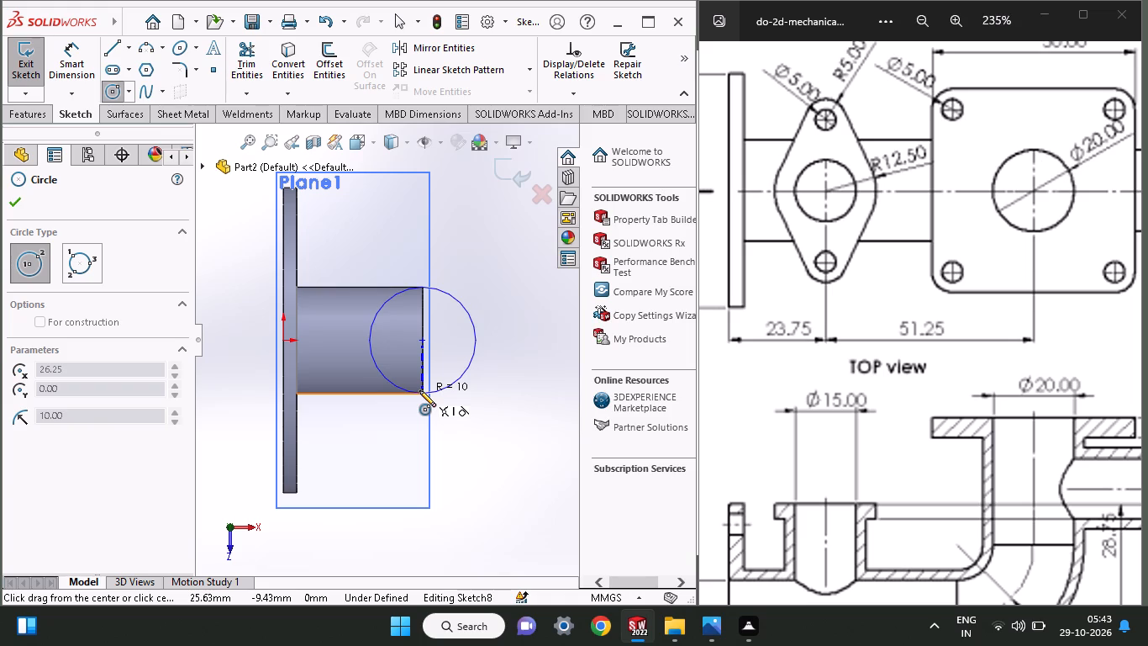
click(419, 390)
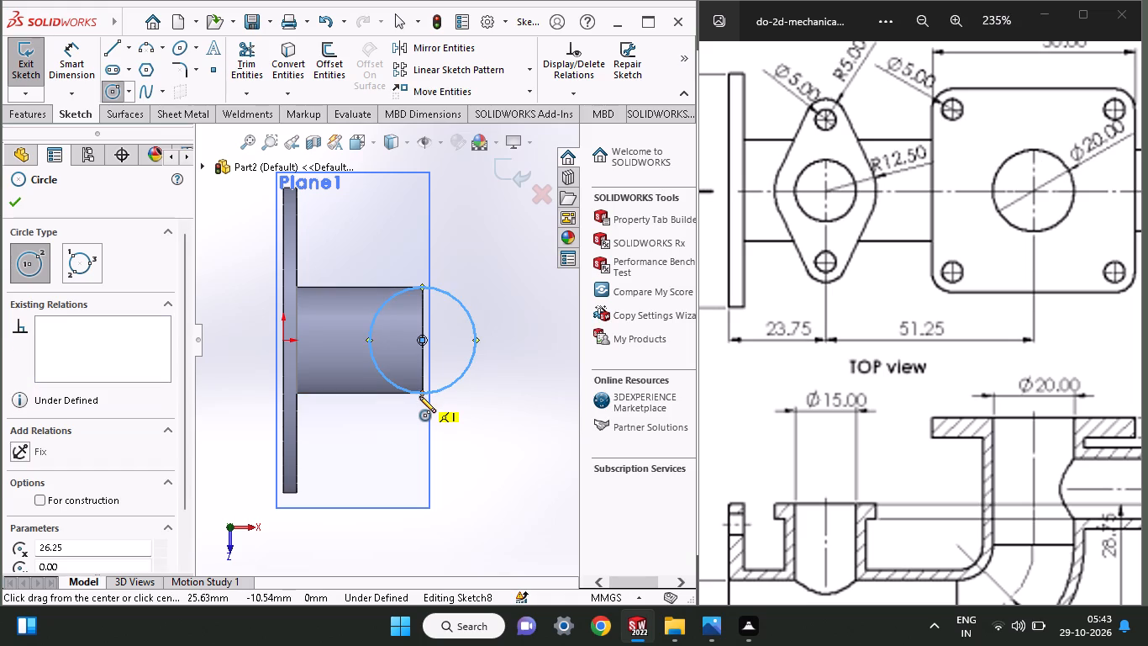
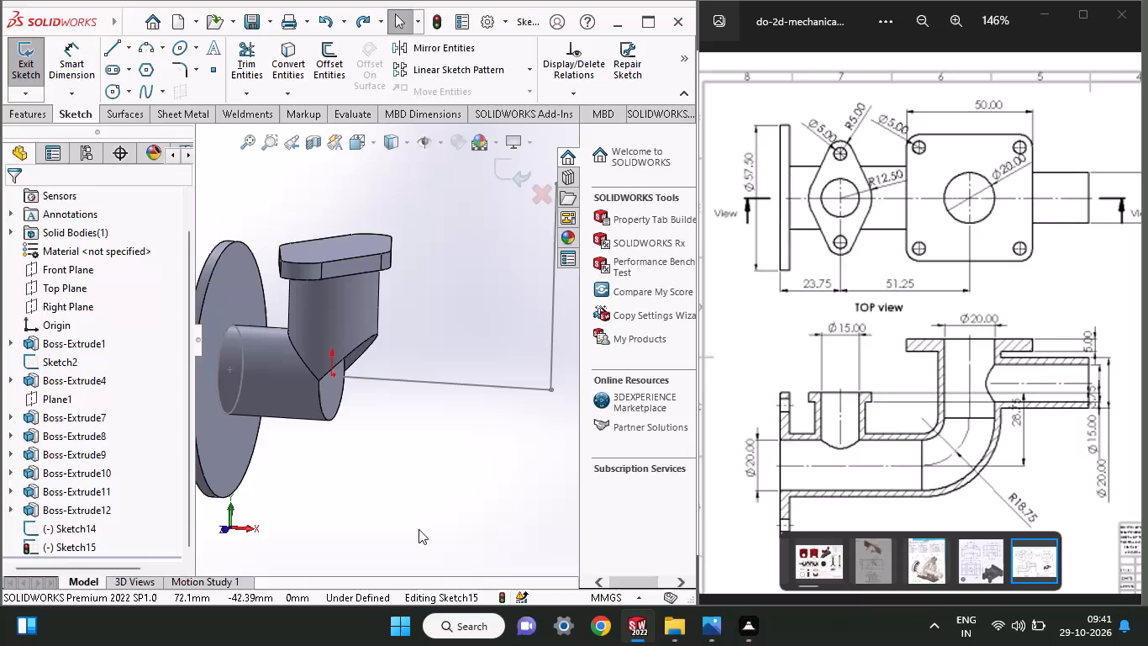
Undo the new Plane1 sketch, the L-shaped line sketch and the oval flange extrusion, back into the flange profile sketch.
key(ctrl+z)
key(ctrl+z)
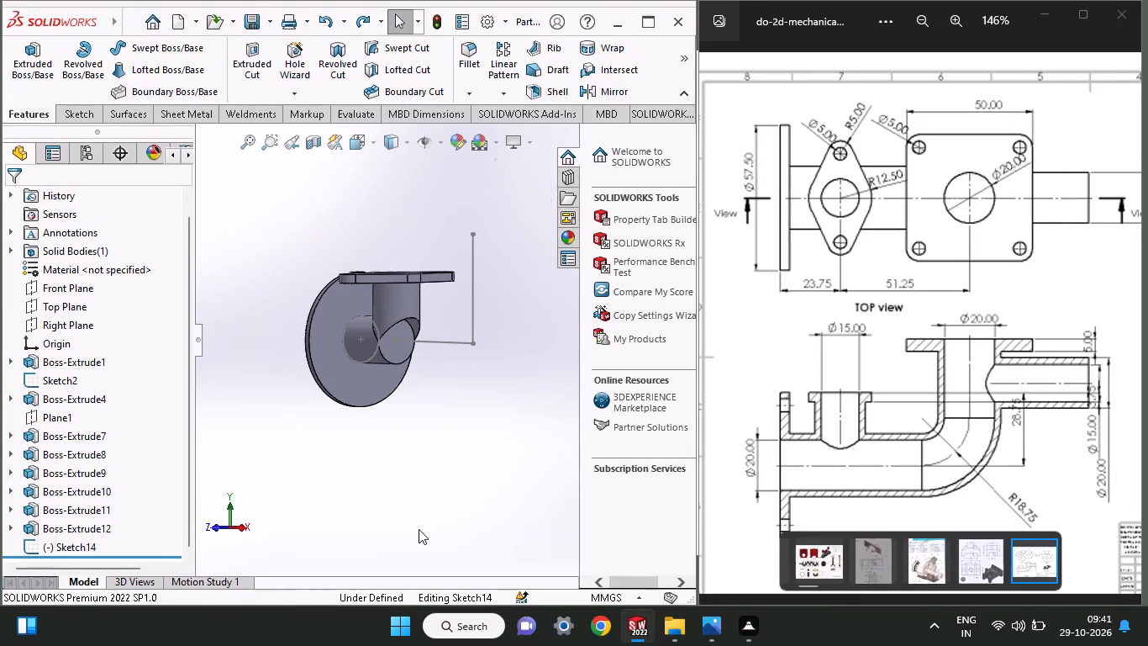
key(ctrl+z)
key(ctrl+z)
key(ctrl+z)
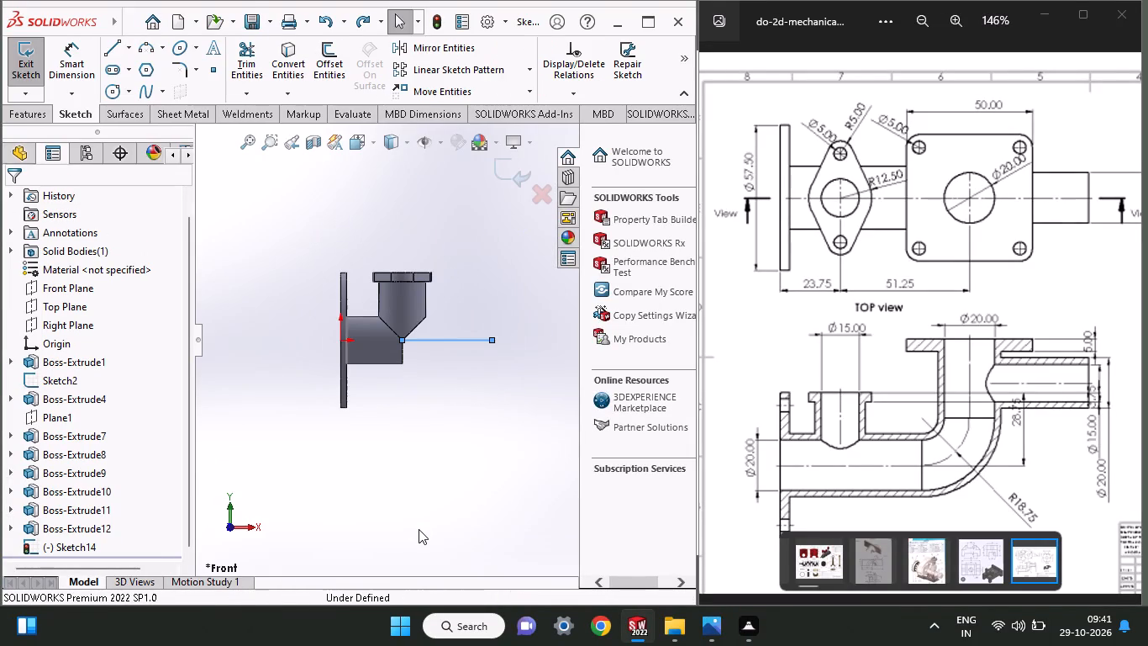
key(ctrl+z)
key(ctrl+z)
key(ctrl+z)
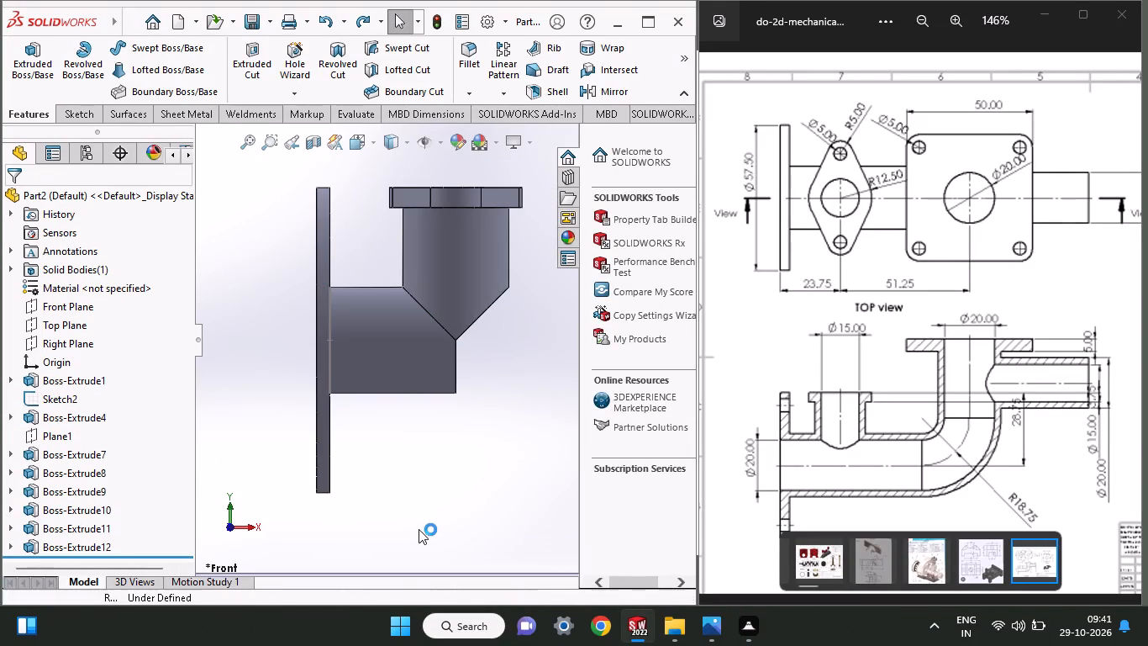
key(ctrl+z)
key(ctrl+z)
key(ctrl+z)
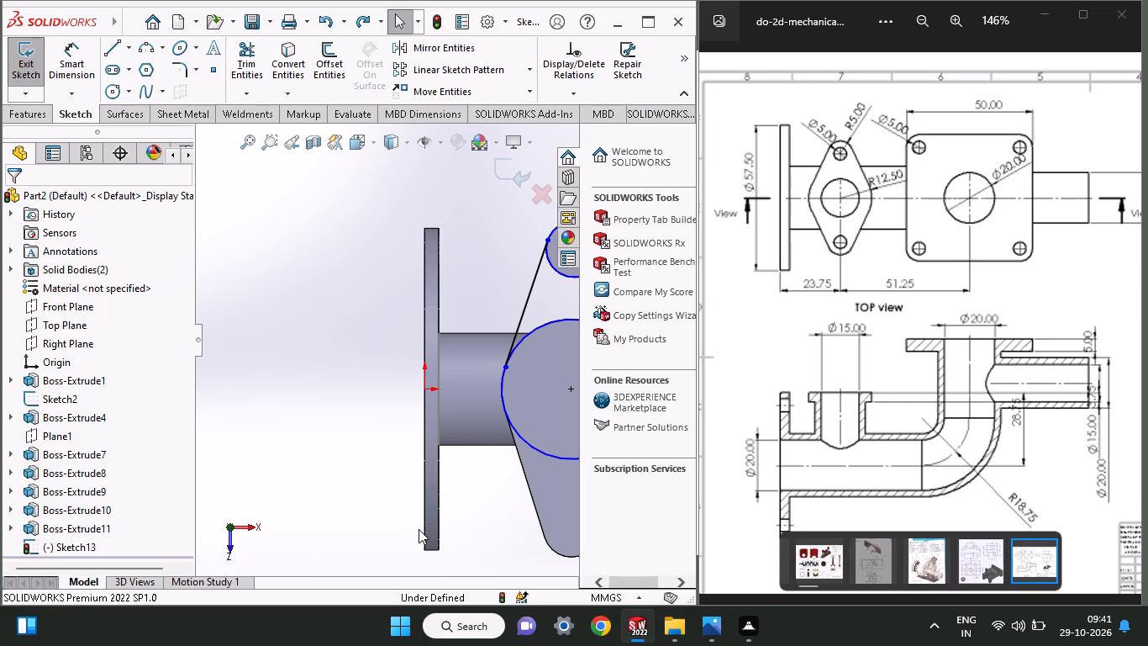
Undo the trims and the two circles in the flange profile sketch, back to its two slanted lines.
middle_drag(491, 515, 417, 519)
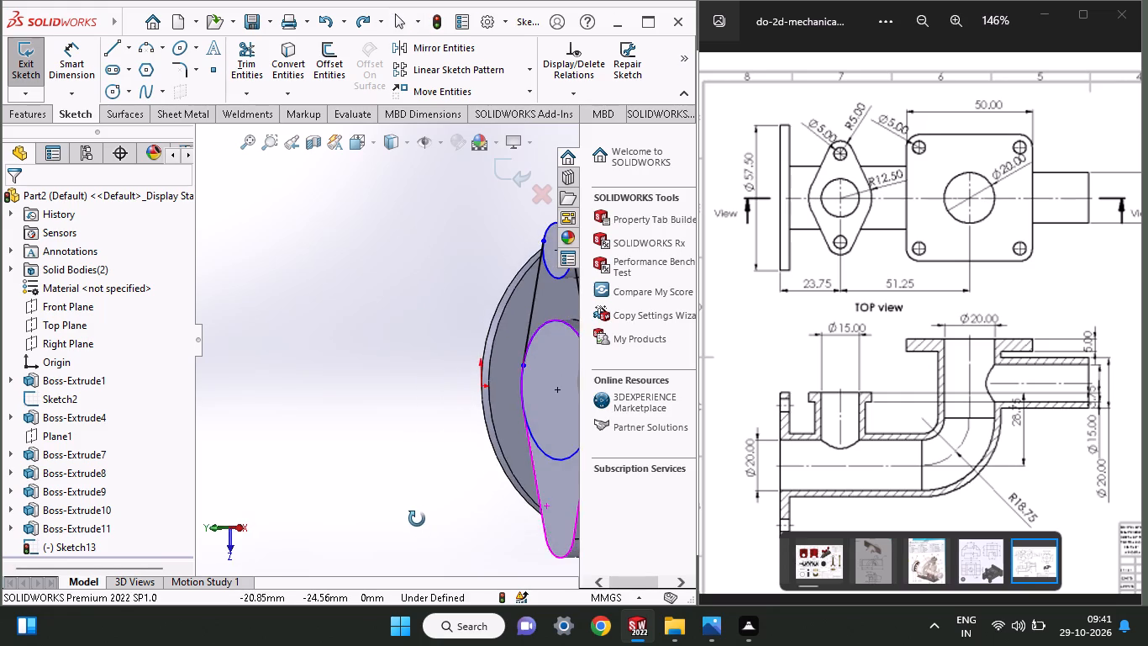
middle_drag(417, 519, 515, 499)
ctrl+scroll(504, 506, up, 1)
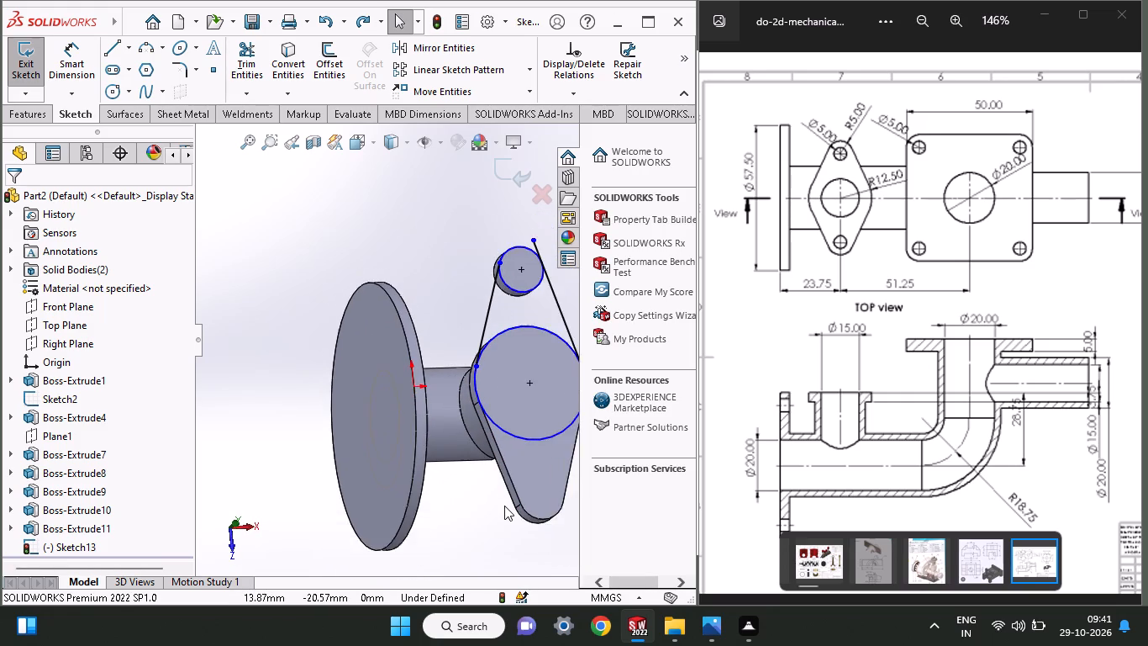
ctrl+scroll(504, 506, up, 2)
key(ctrl+z)
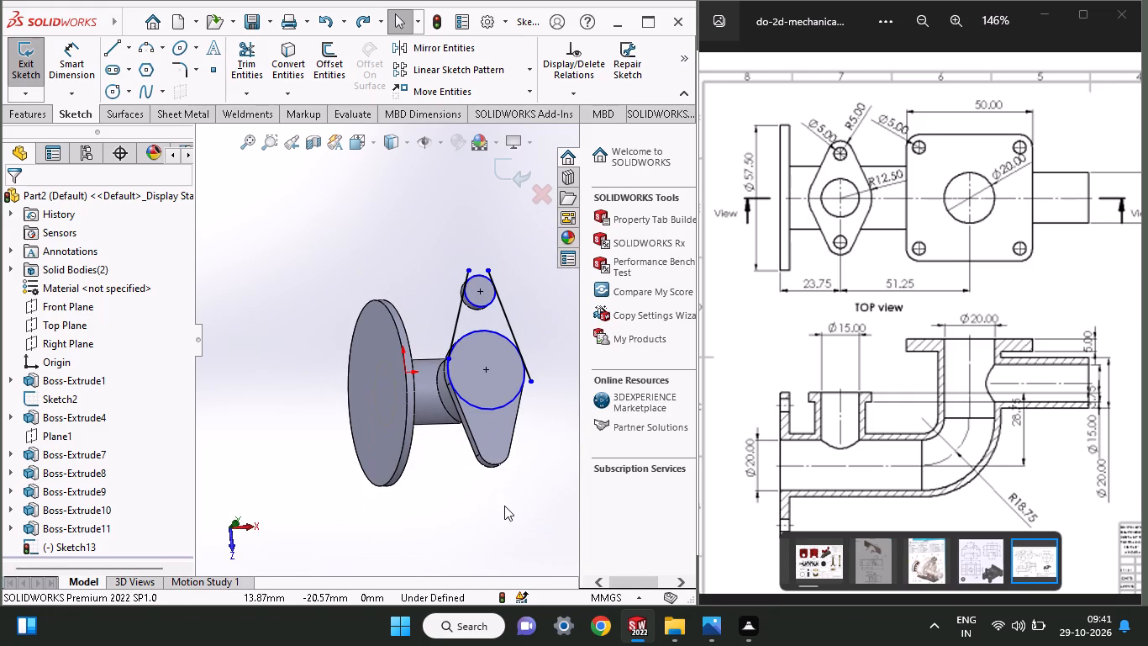
key(ctrl+z)
key(ctrl+z)
key(ctrl+z)
key(ctrl+z)
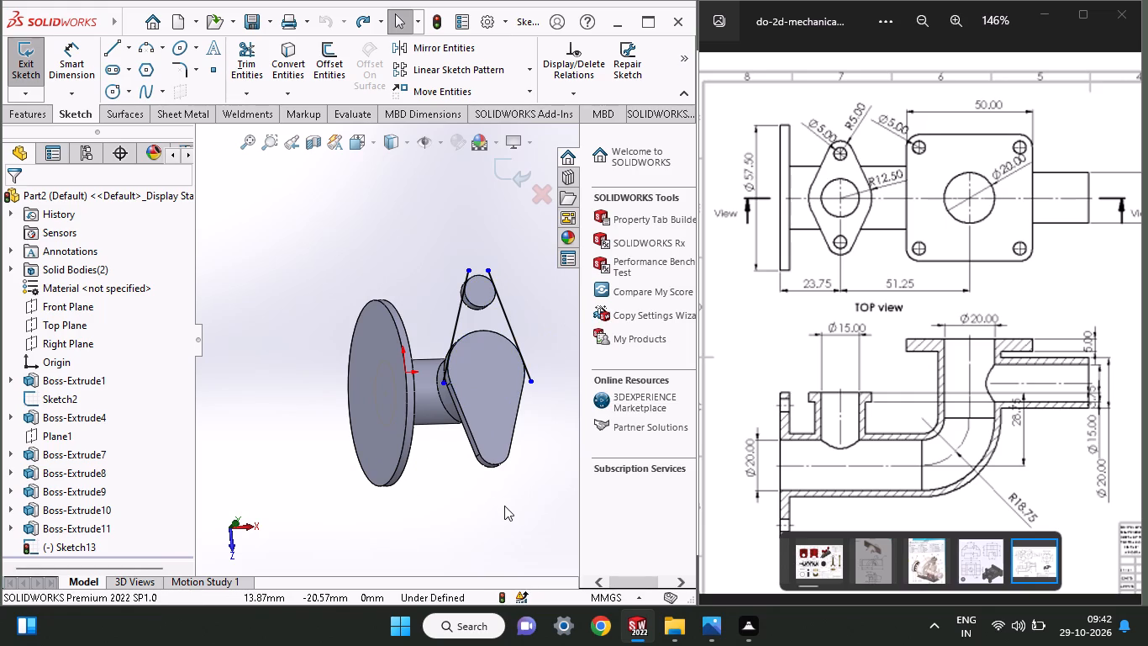
key(ctrl+z)
key(ctrl+z)
key(ctrl+z)
key(ctrl+z)
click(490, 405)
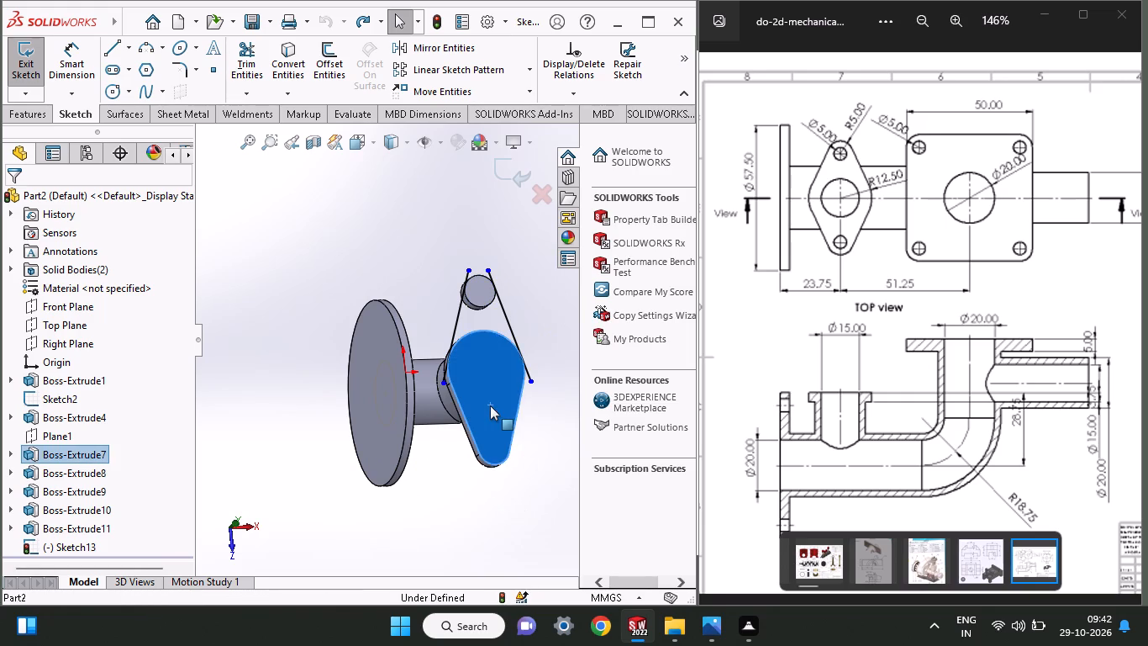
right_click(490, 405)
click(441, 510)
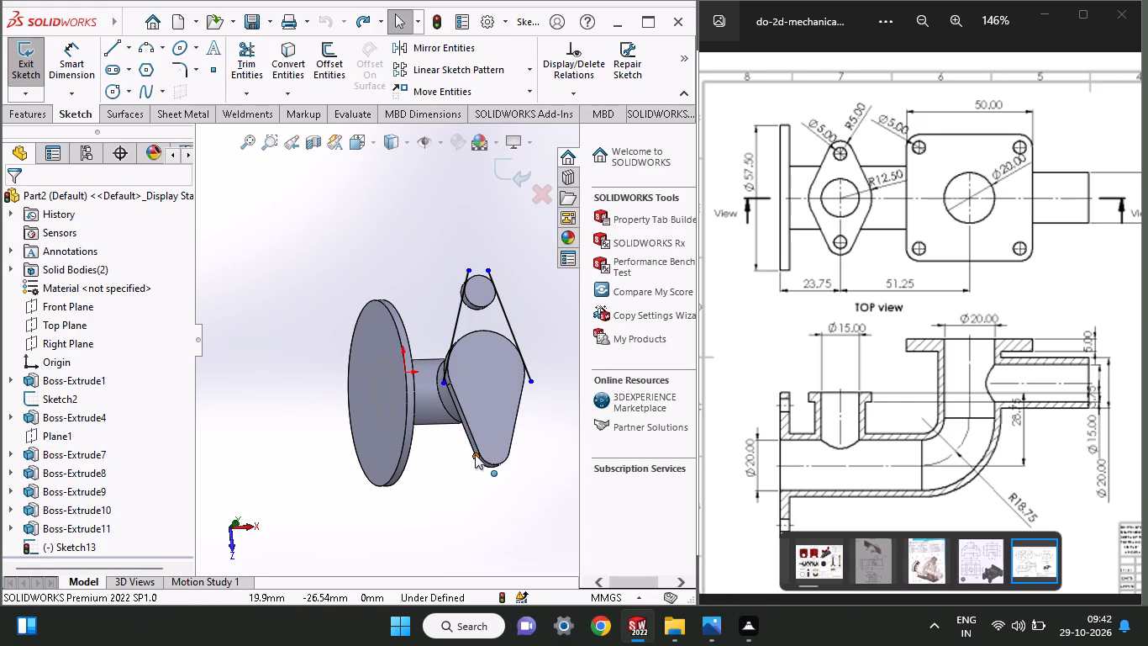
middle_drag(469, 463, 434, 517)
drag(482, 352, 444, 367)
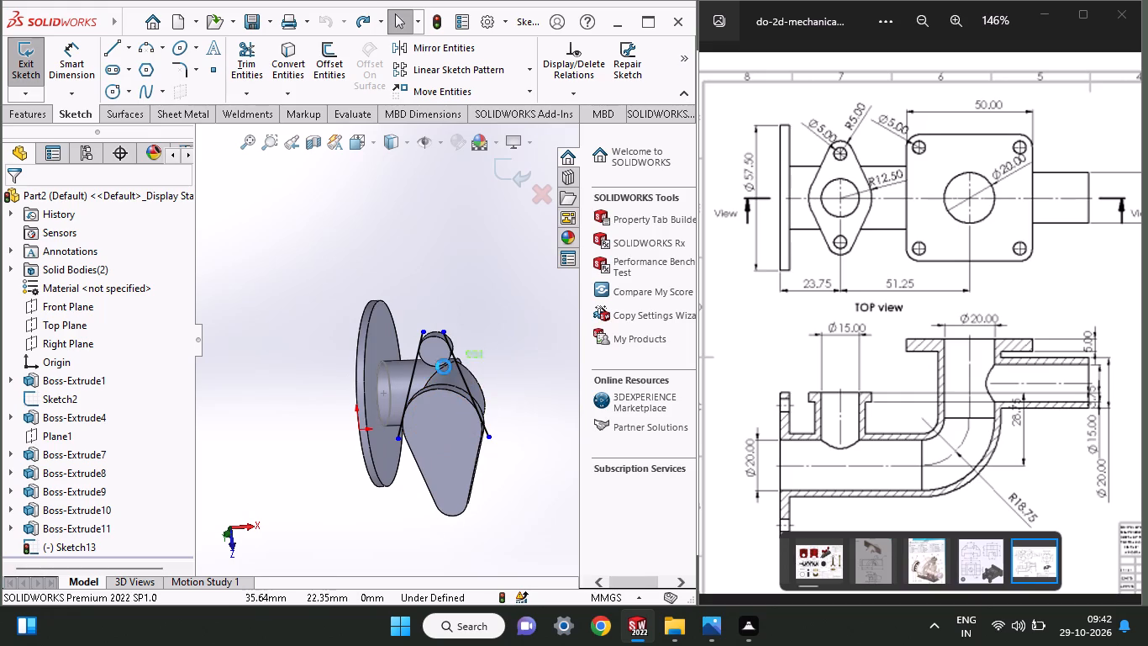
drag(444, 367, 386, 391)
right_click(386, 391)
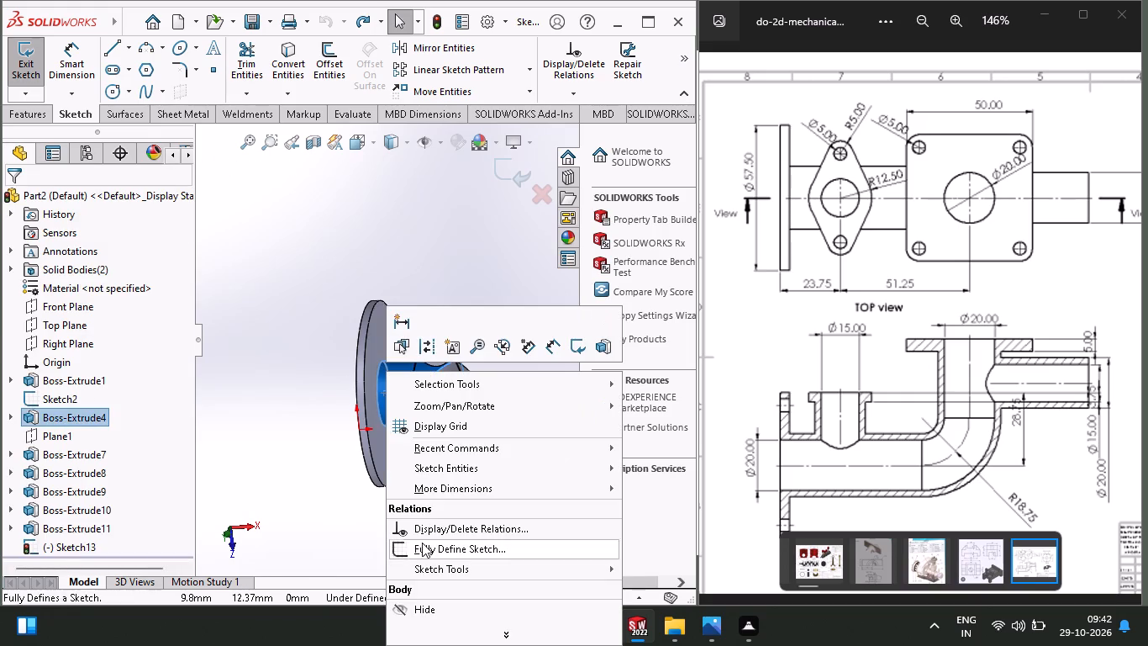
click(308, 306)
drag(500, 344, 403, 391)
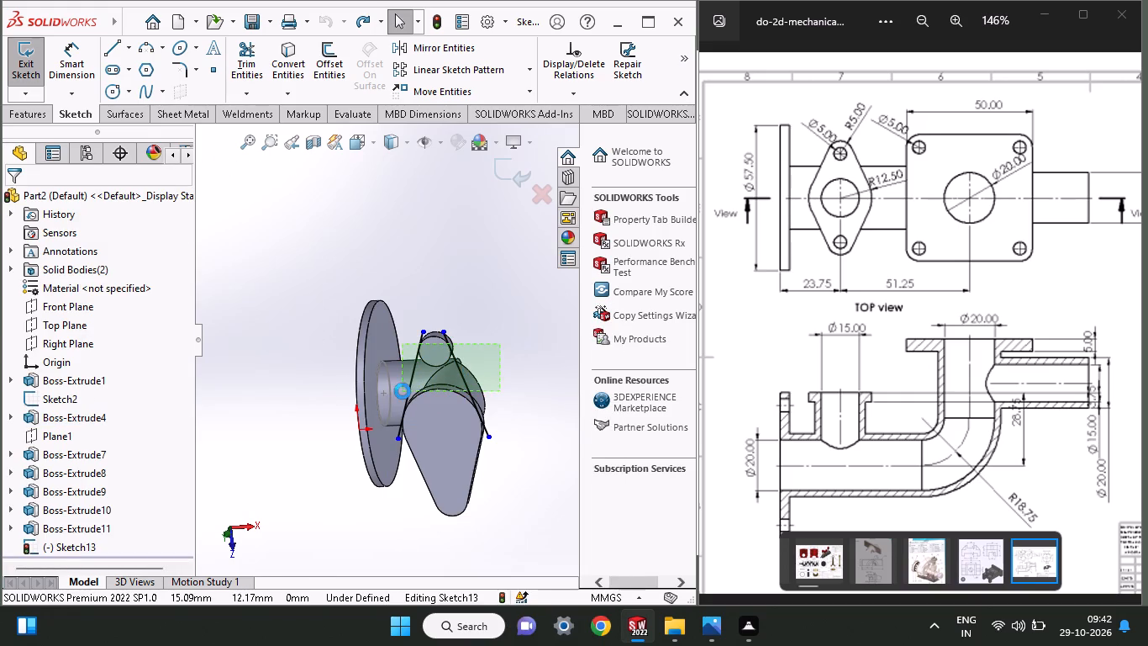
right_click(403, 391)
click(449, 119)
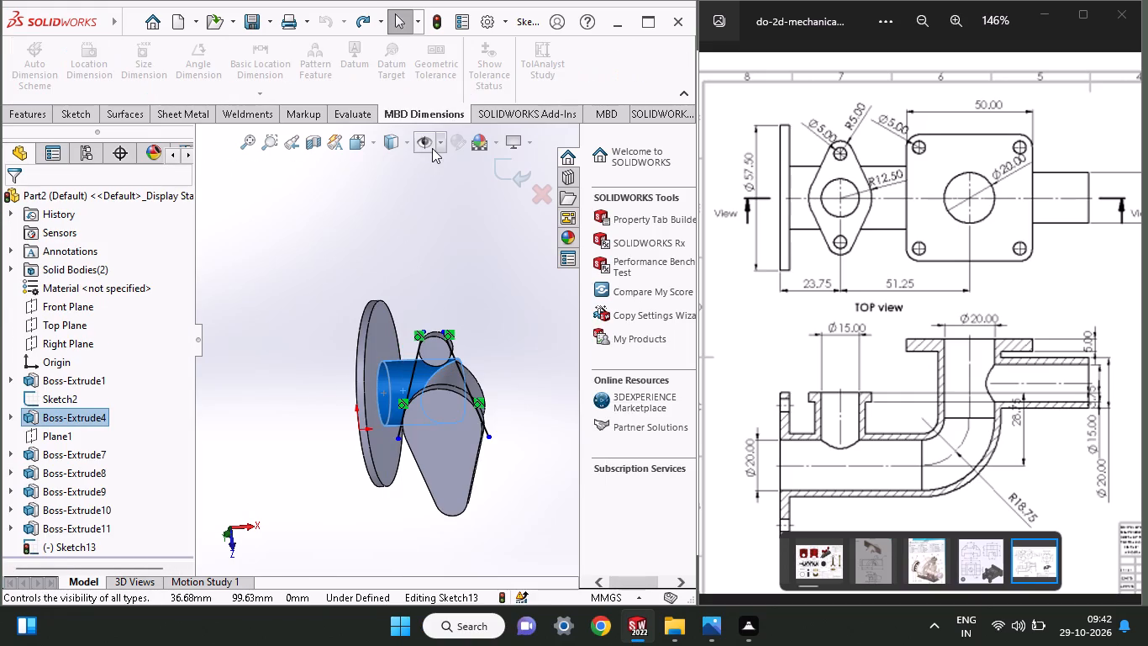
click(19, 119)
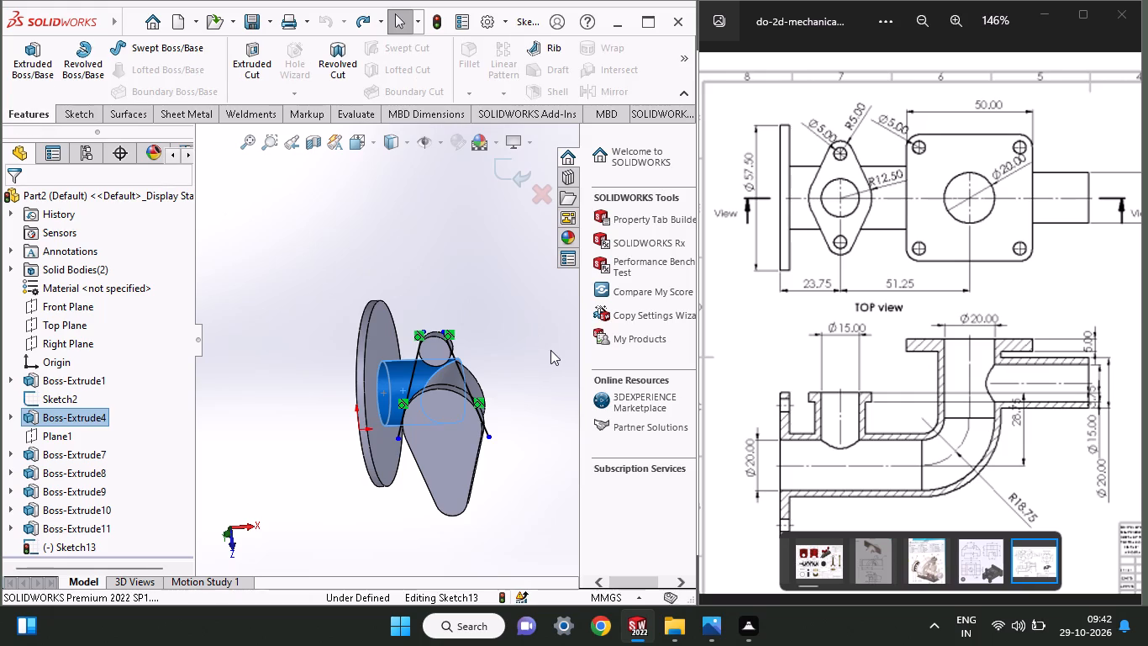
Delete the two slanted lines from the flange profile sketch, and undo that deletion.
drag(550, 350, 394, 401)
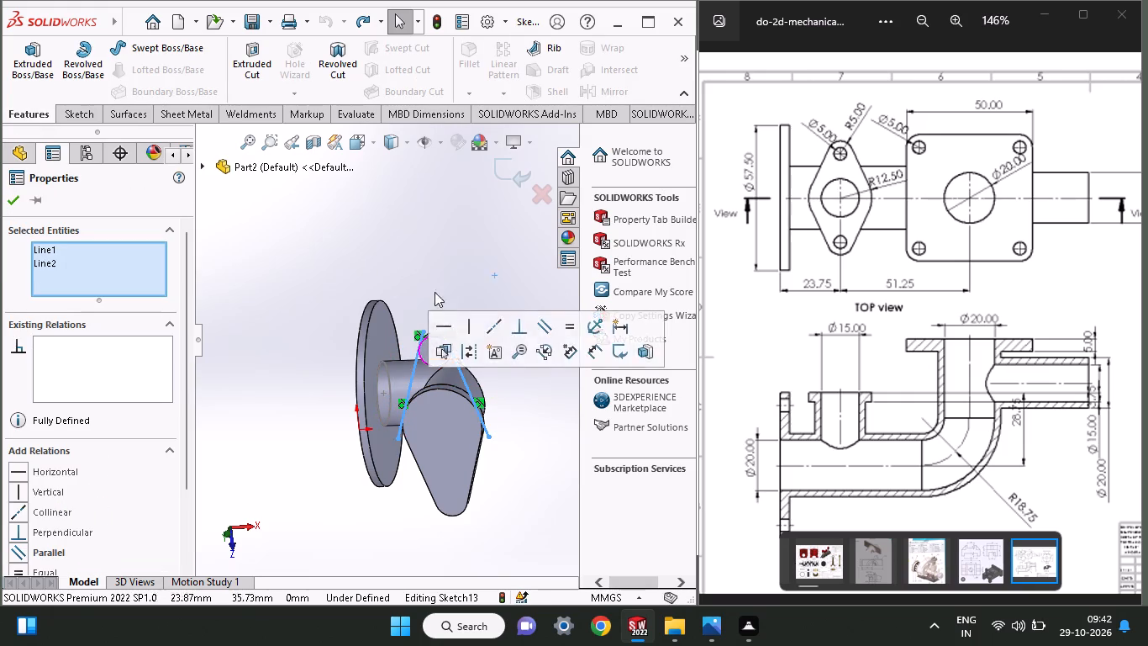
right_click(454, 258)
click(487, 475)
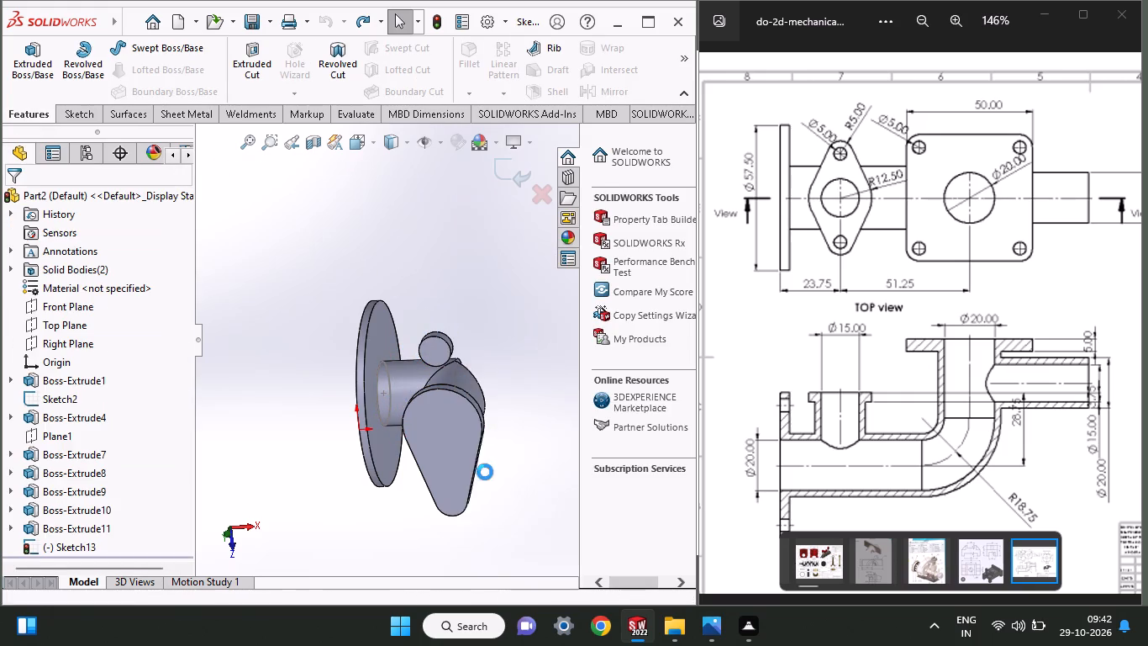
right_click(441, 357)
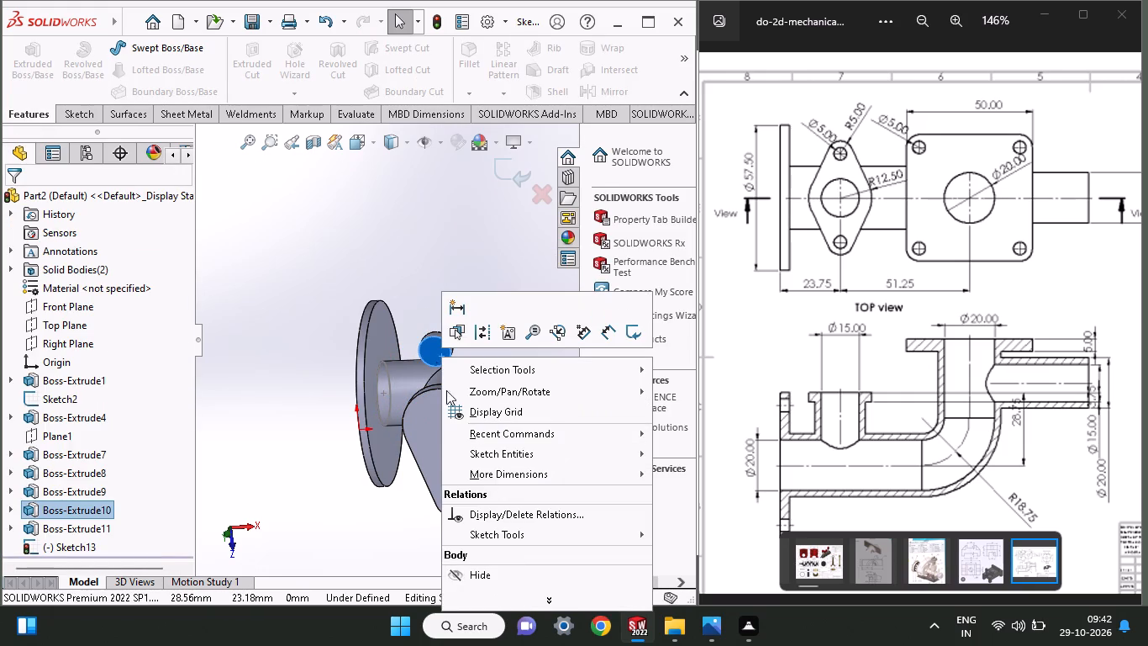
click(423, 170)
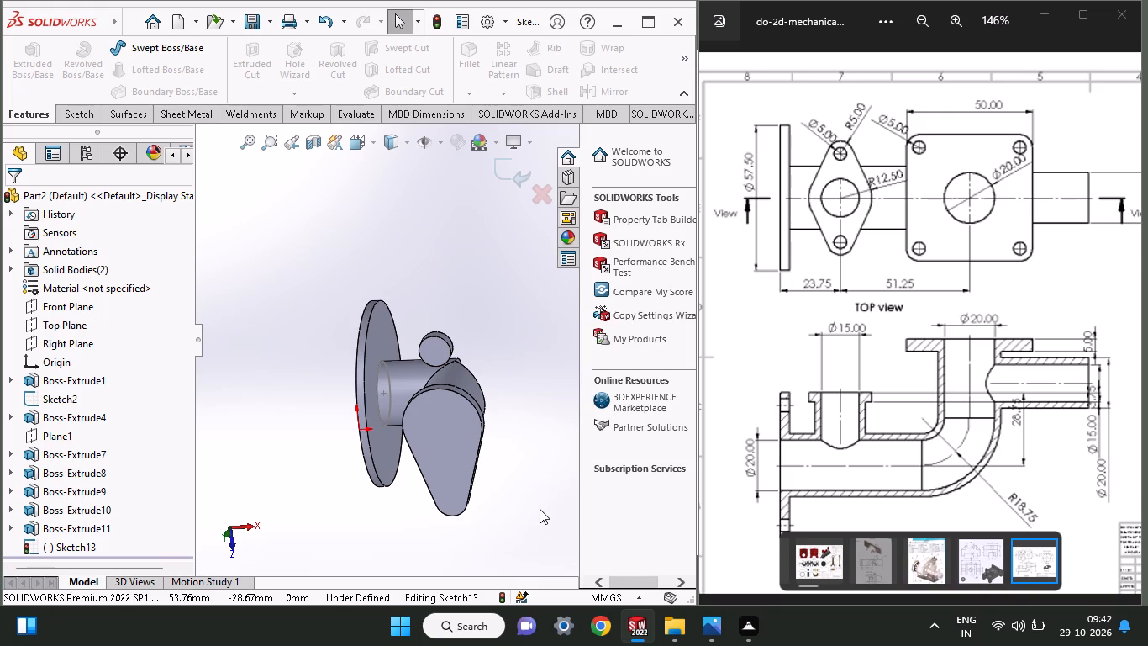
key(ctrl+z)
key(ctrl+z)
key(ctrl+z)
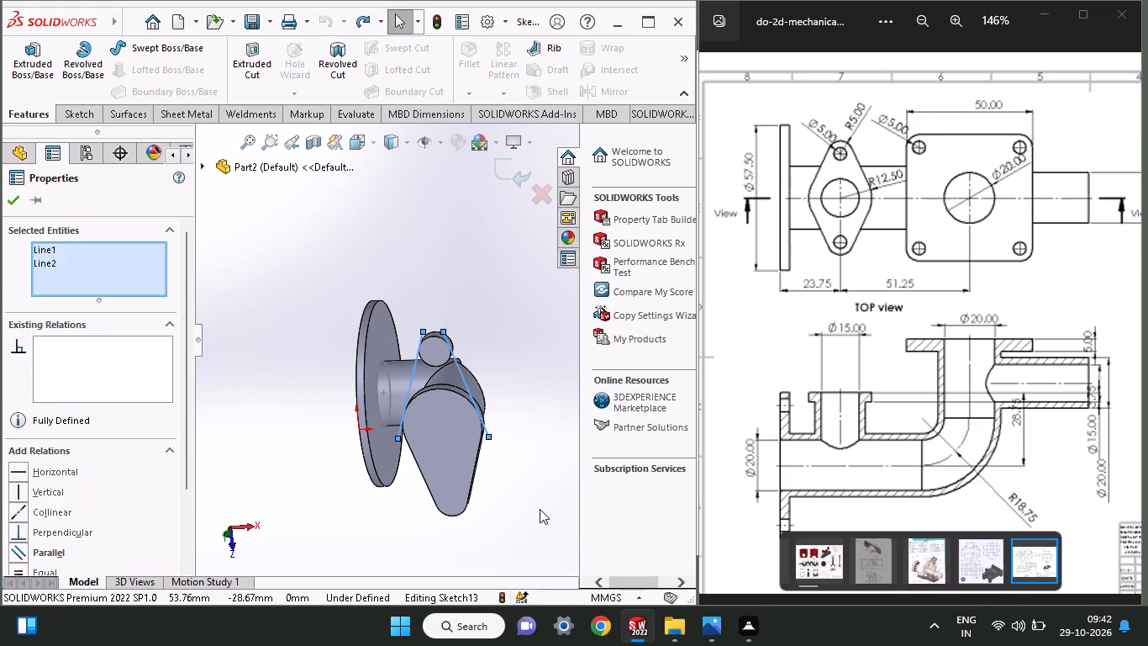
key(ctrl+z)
Exit the sketch and, on the teardrop flange face, sketch a corner rectangle from the round flange's inner face enclosing the branch geometry.
click(520, 183)
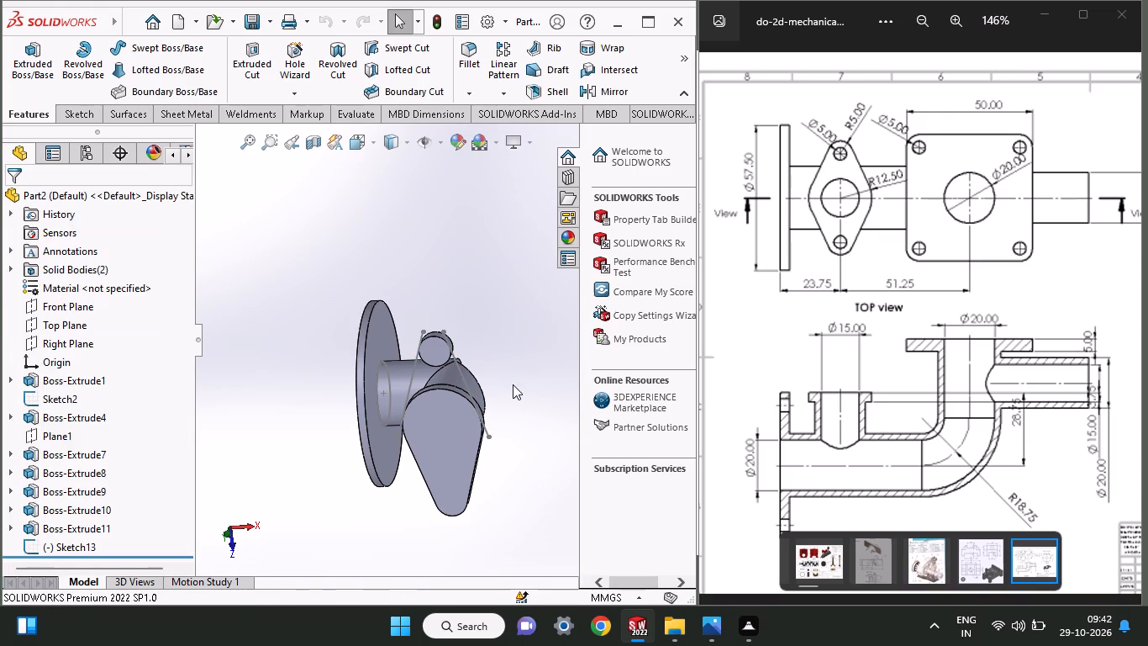
middle_drag(513, 384, 514, 367)
click(438, 401)
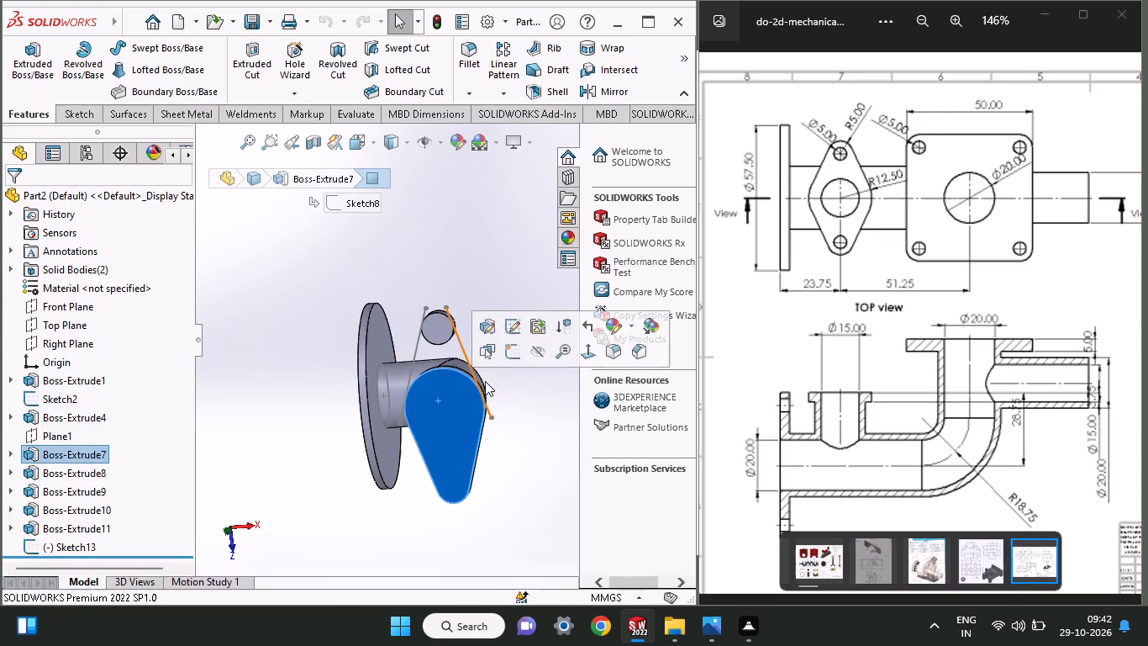
click(504, 351)
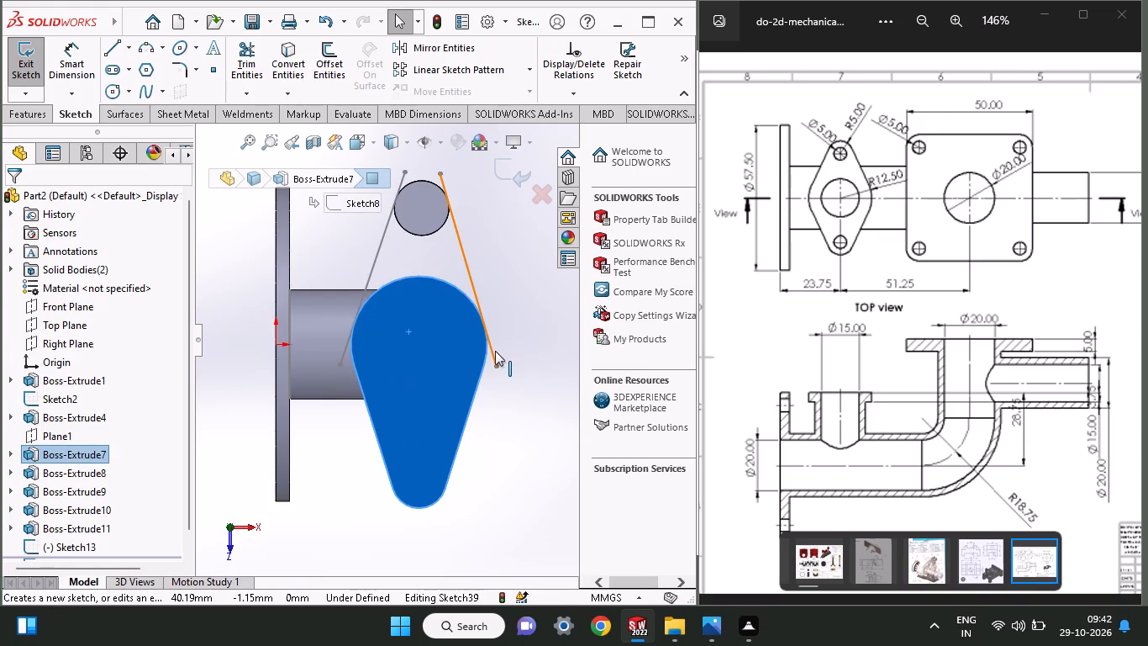
scroll(495, 351, up, 4)
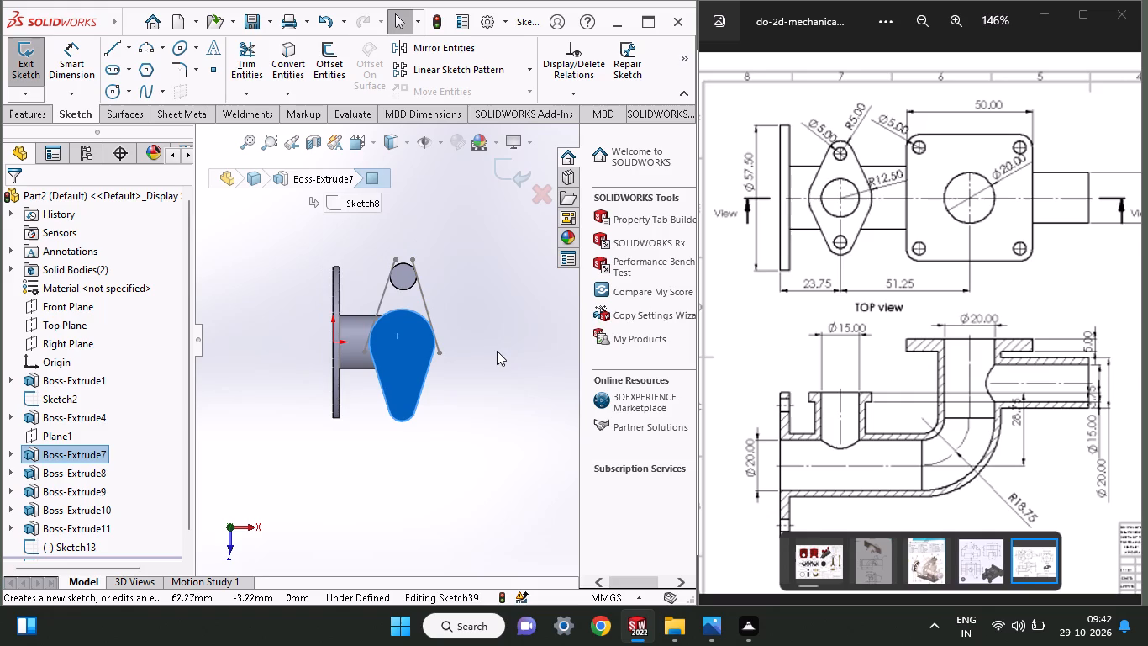
click(693, 45)
click(634, 142)
click(632, 161)
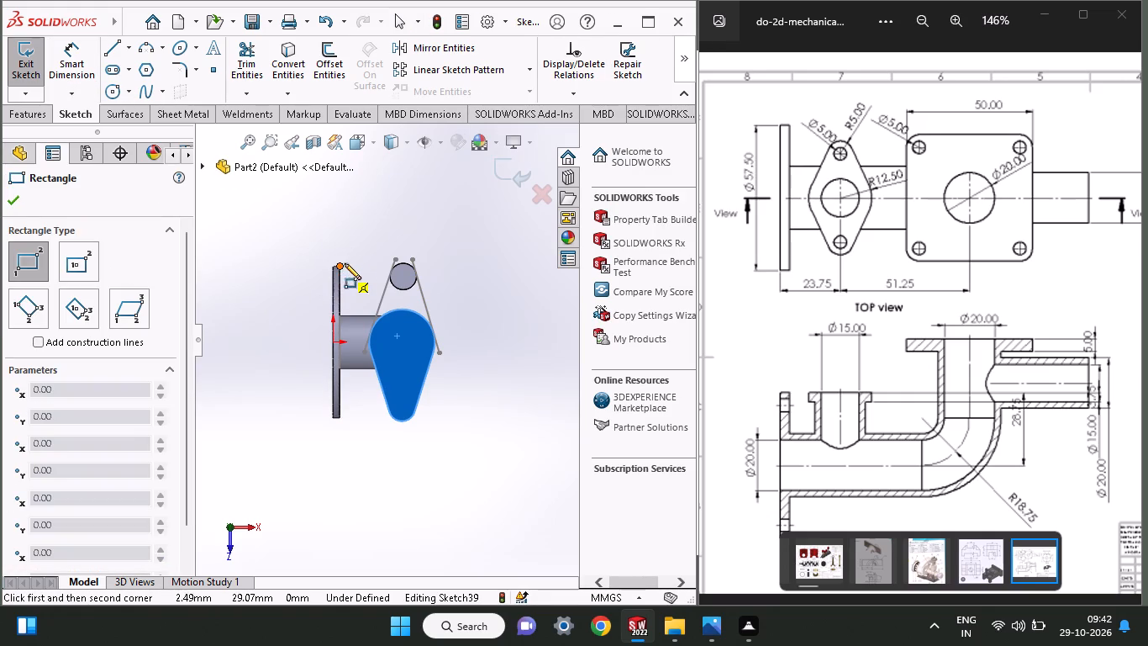
click(342, 224)
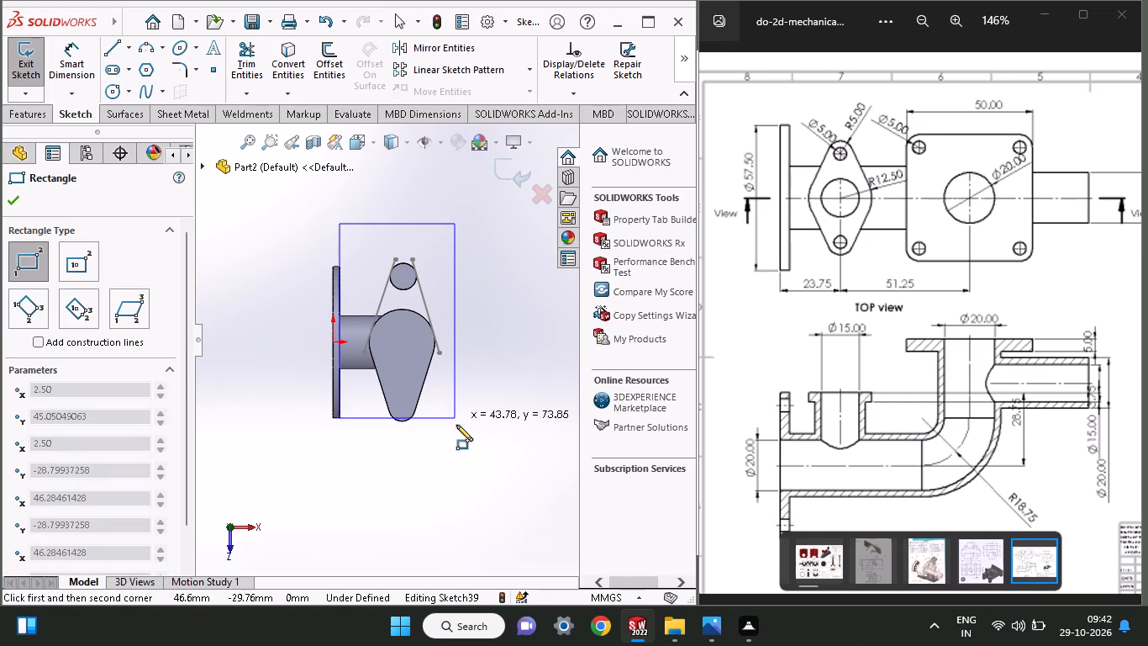
click(463, 445)
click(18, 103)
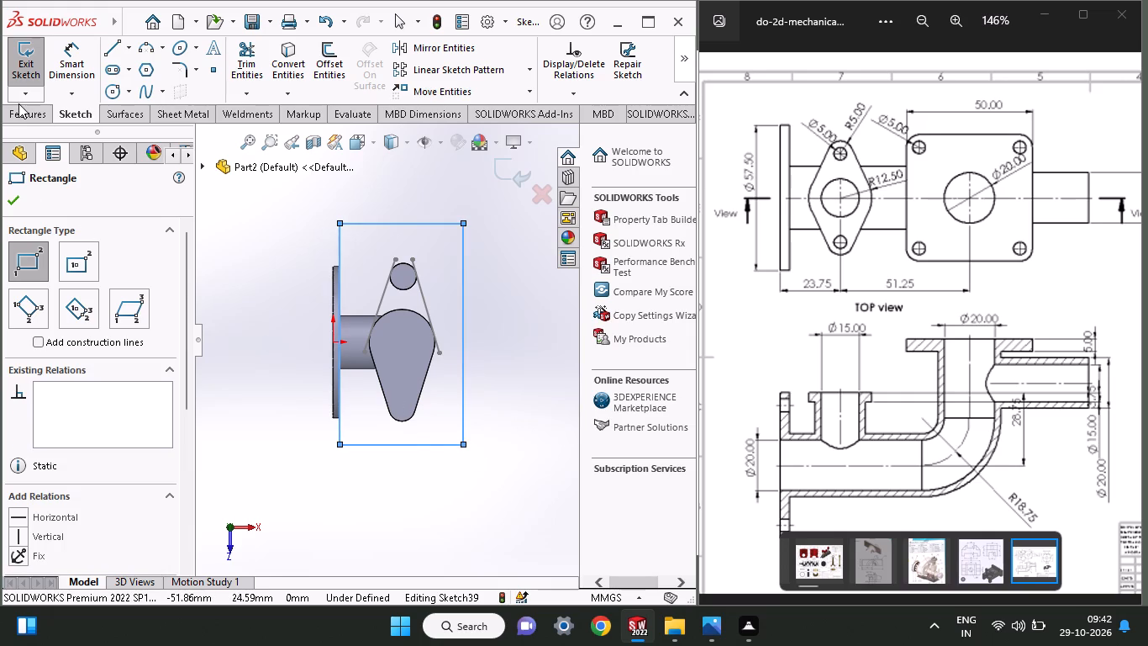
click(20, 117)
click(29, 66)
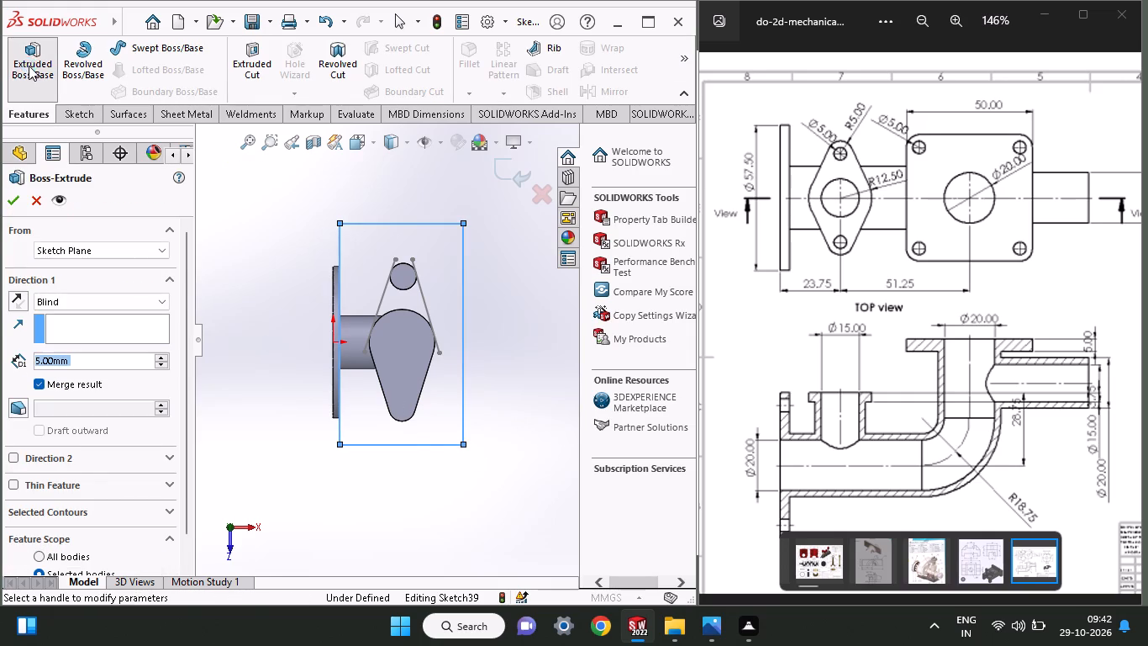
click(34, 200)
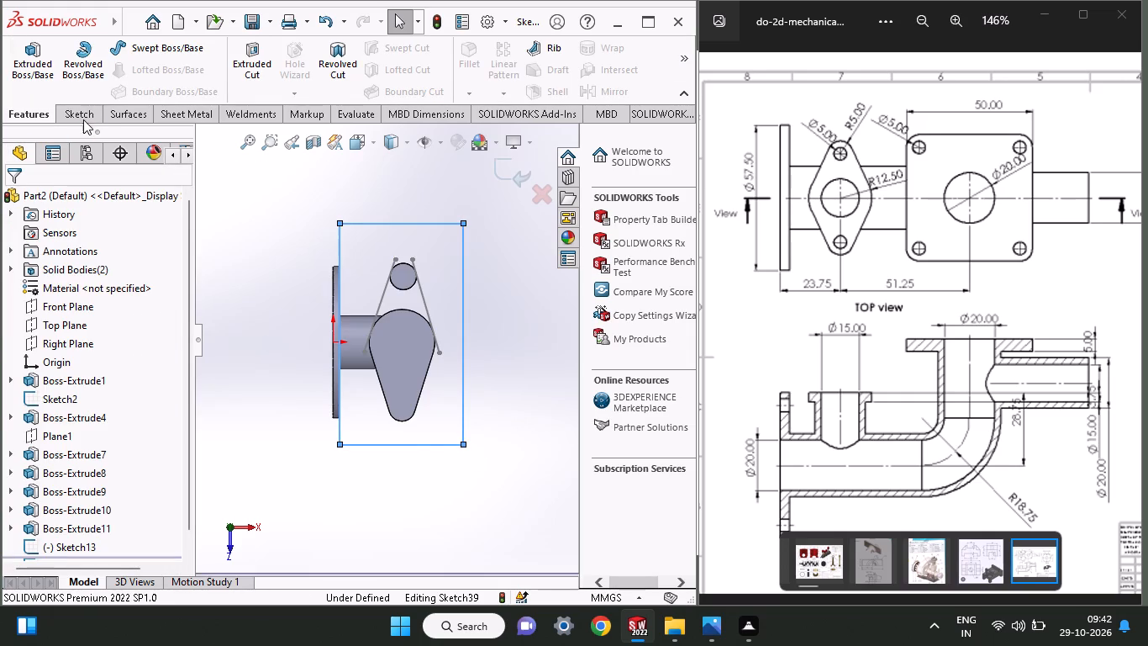
Extrude-cut the rectangle to a blind depth of 80 mm through the pipe and branch bodies.
click(245, 46)
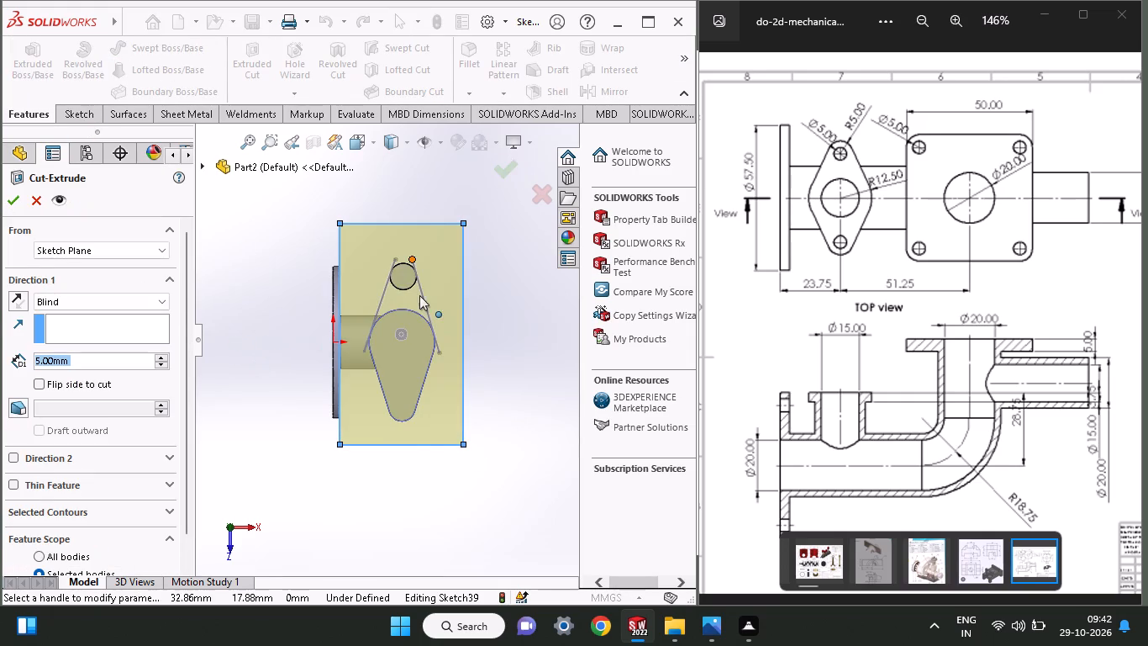
middle_drag(515, 315, 436, 401)
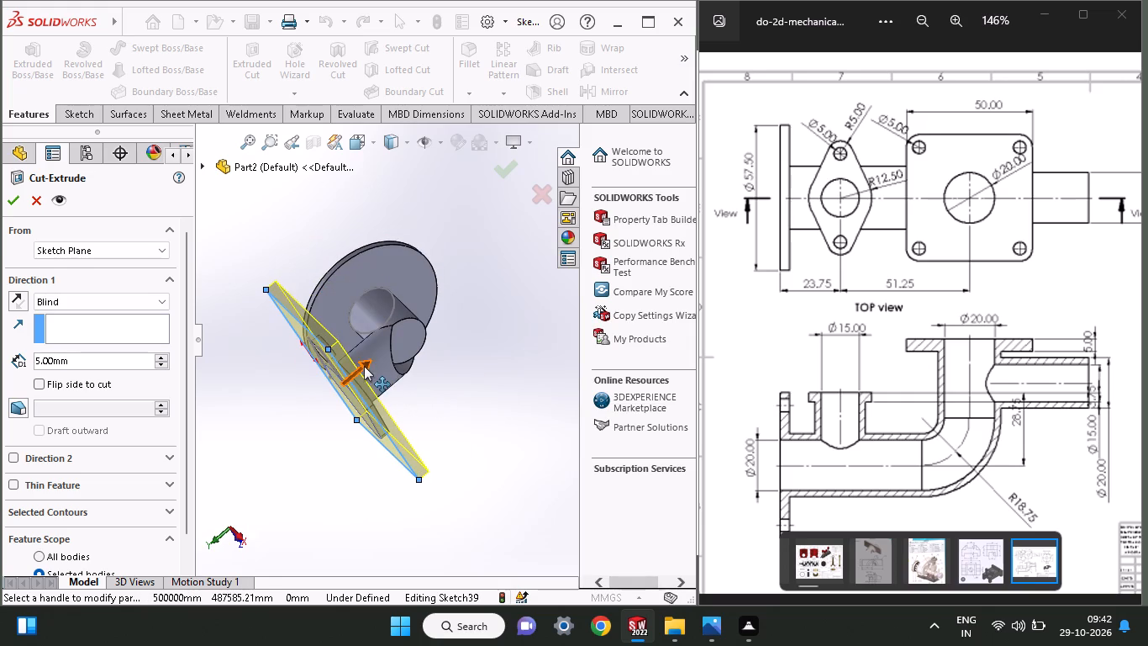
drag(364, 366, 516, 273)
click(13, 193)
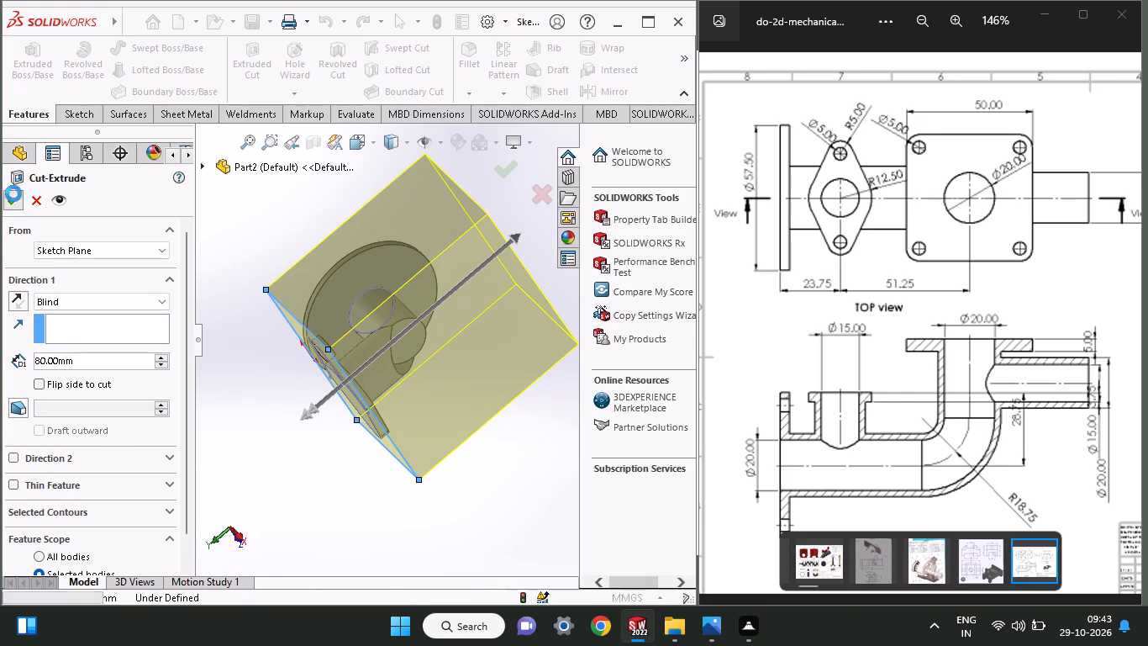
middle_drag(261, 438, 308, 364)
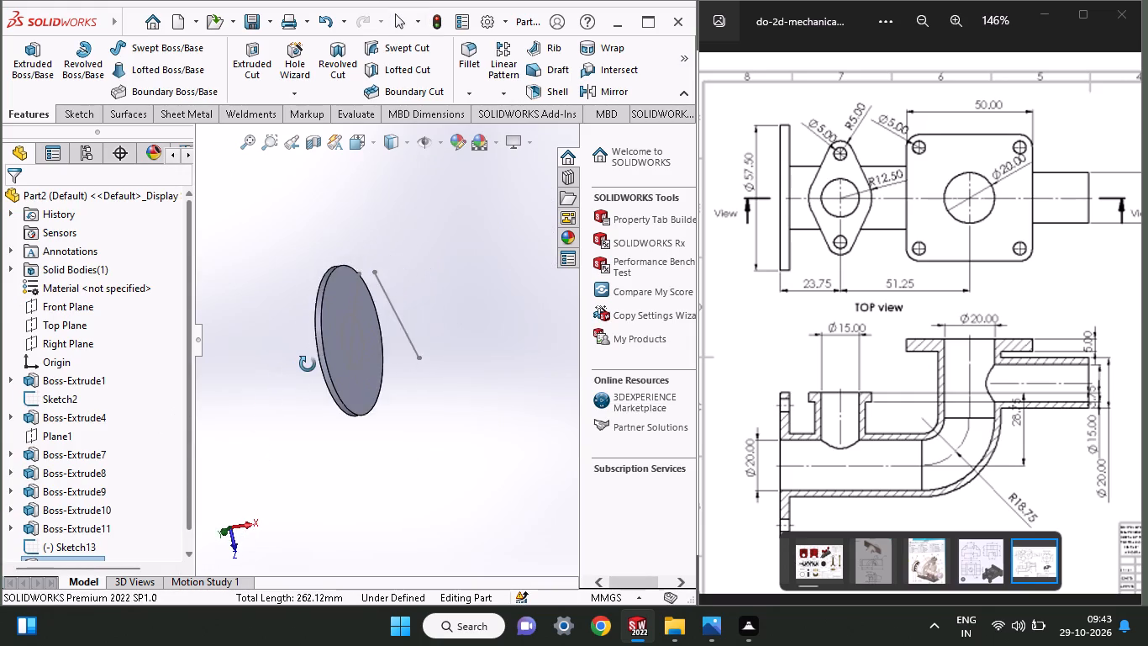
Delete the leftover flange profile sketch containing the slanted lines beside the round flange.
middle_drag(308, 364, 306, 396)
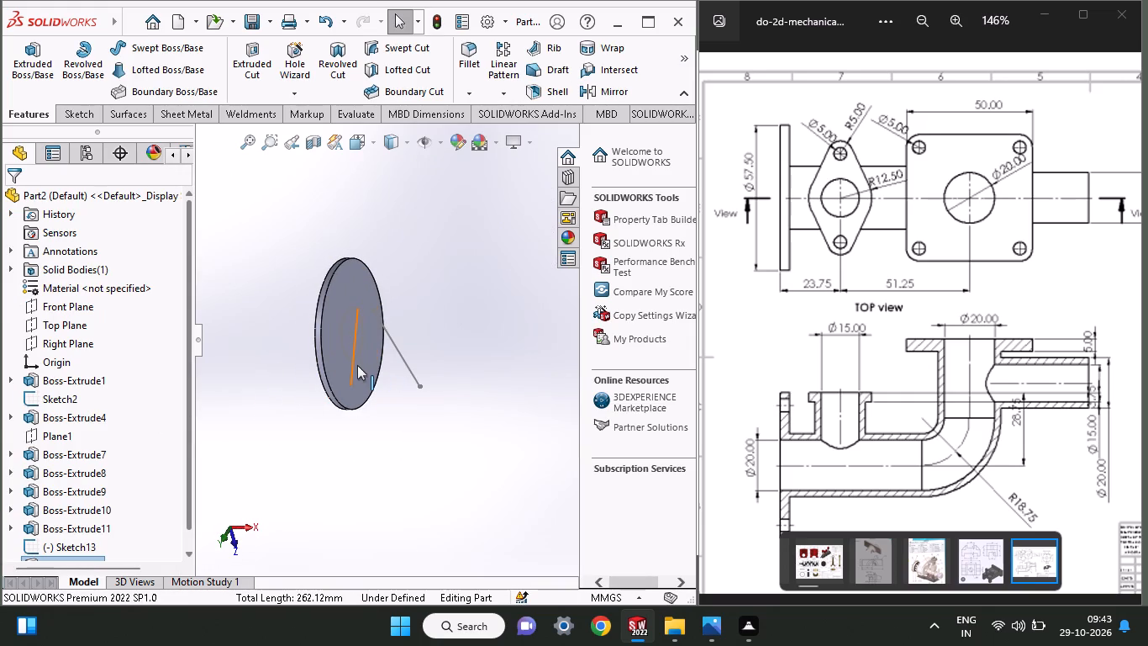
right_click(352, 366)
click(398, 558)
Open a new sketch on the round flange's inner face.
middle_drag(371, 421, 408, 427)
middle_drag(382, 427, 315, 443)
click(335, 375)
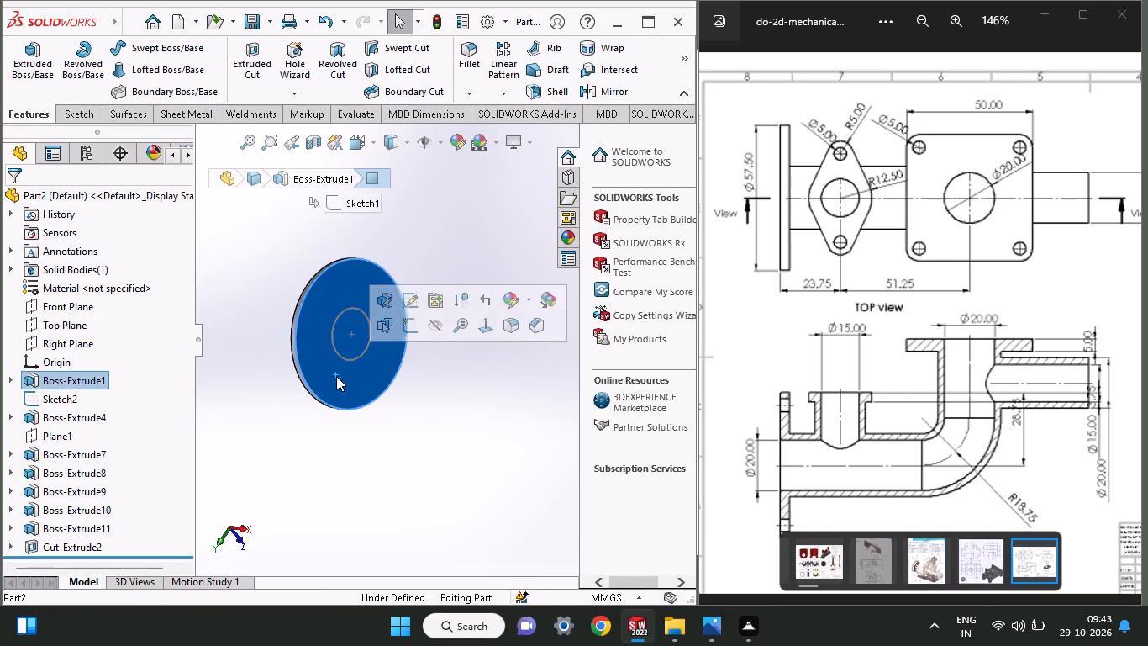
click(403, 328)
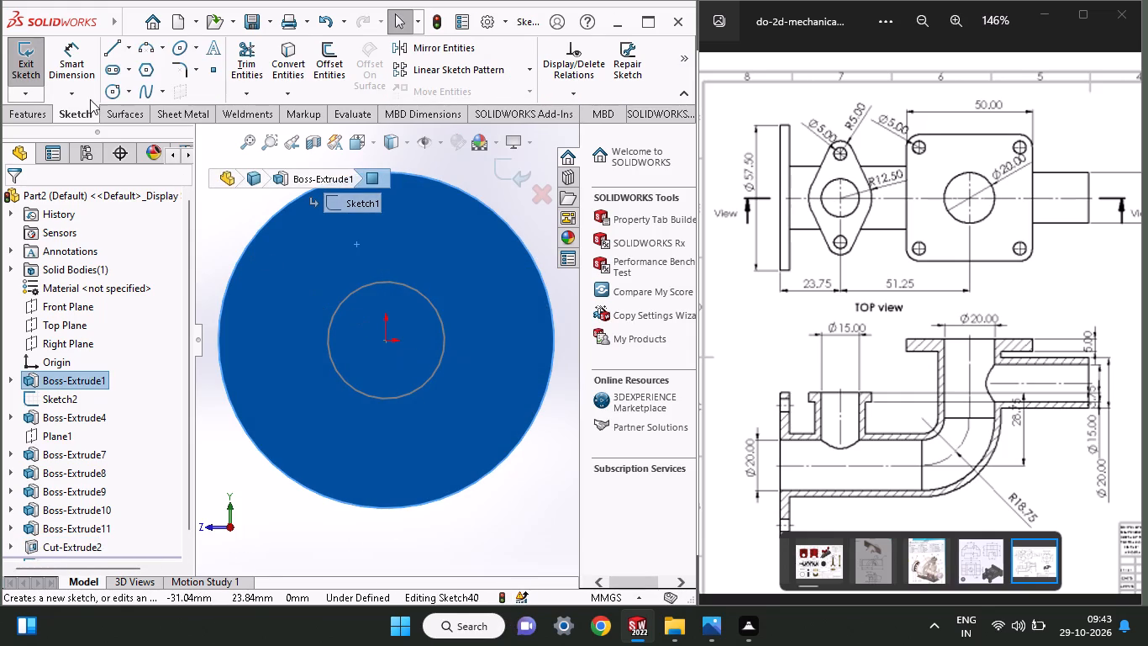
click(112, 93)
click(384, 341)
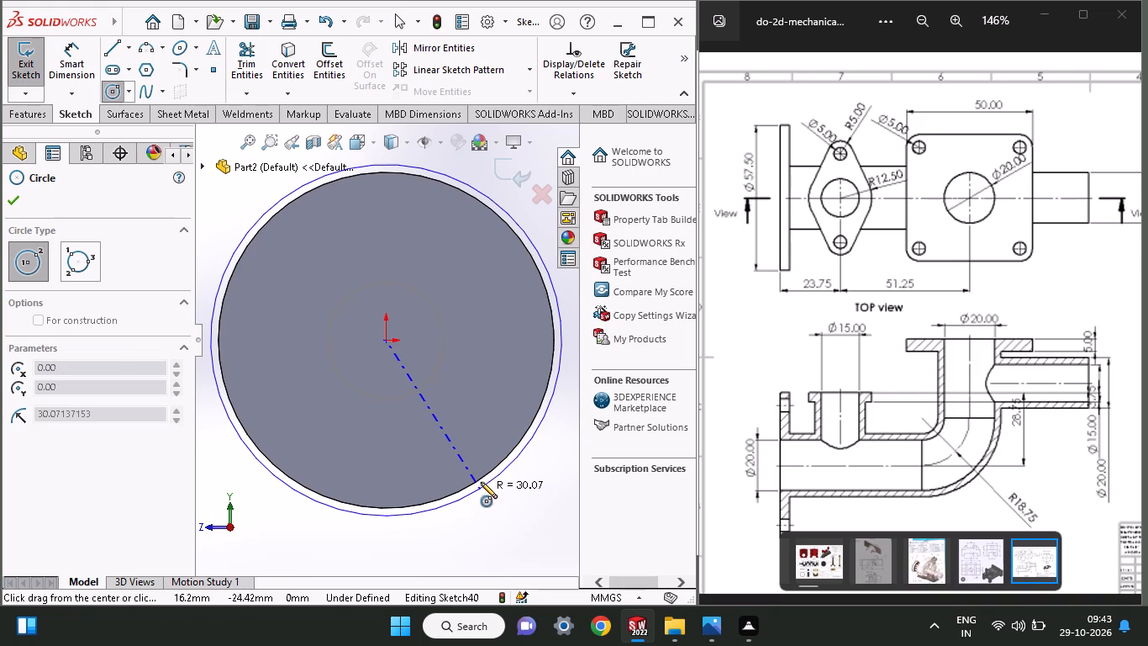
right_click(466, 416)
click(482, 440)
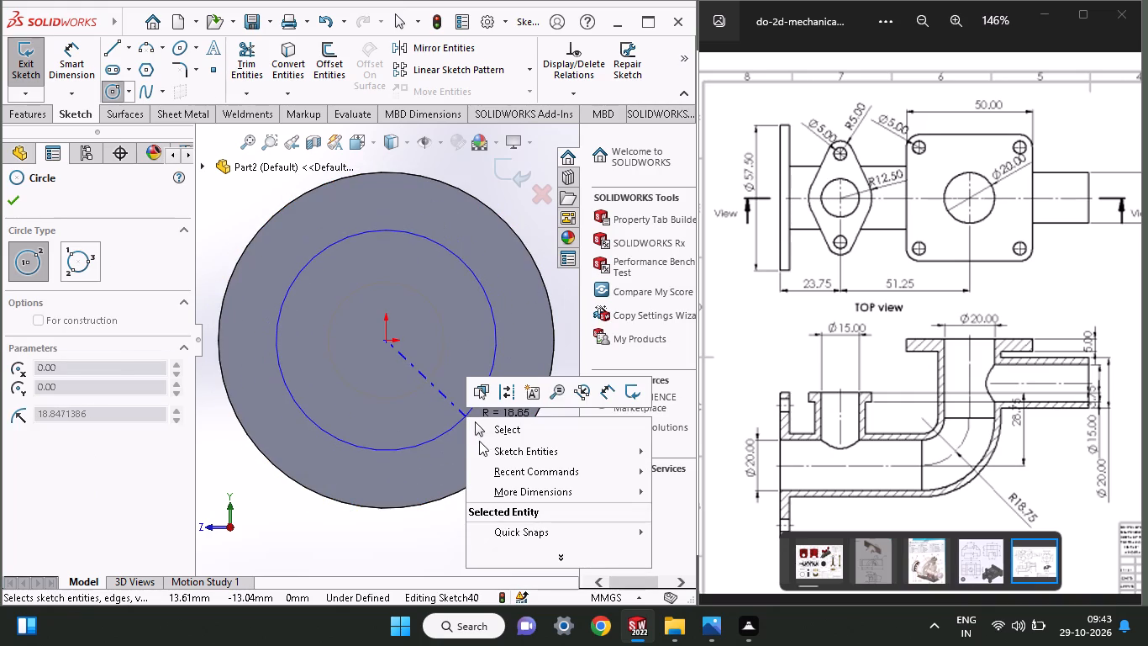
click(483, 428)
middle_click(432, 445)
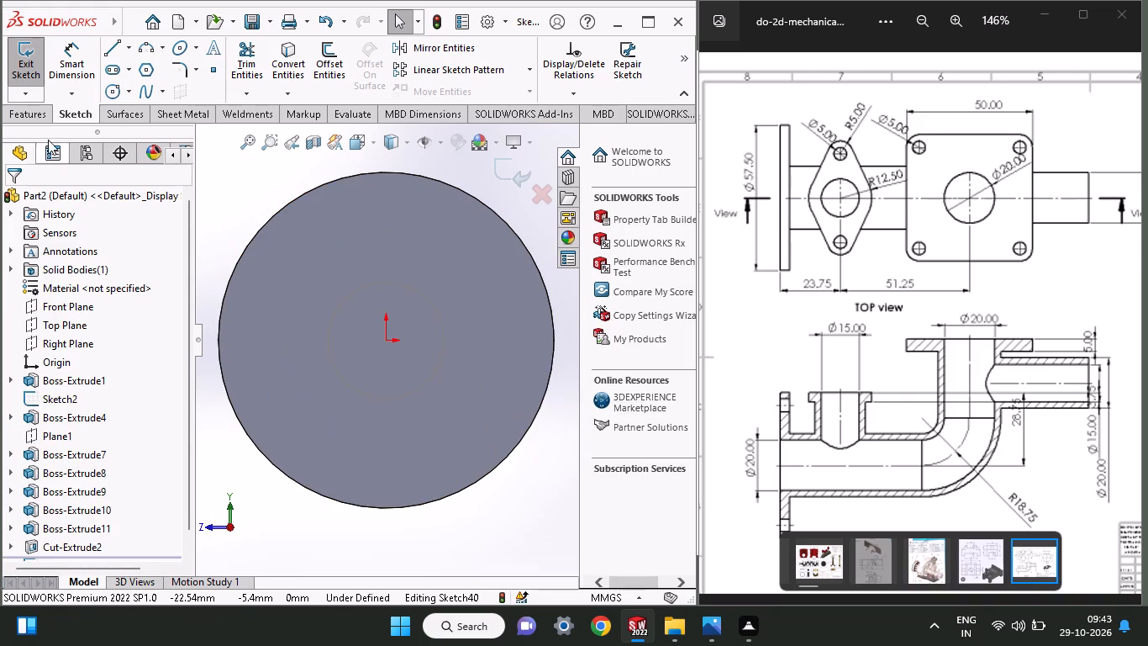
Sketch a circle centred on the origin on the flange face and dimension its diameter as 30 mm.
click(104, 93)
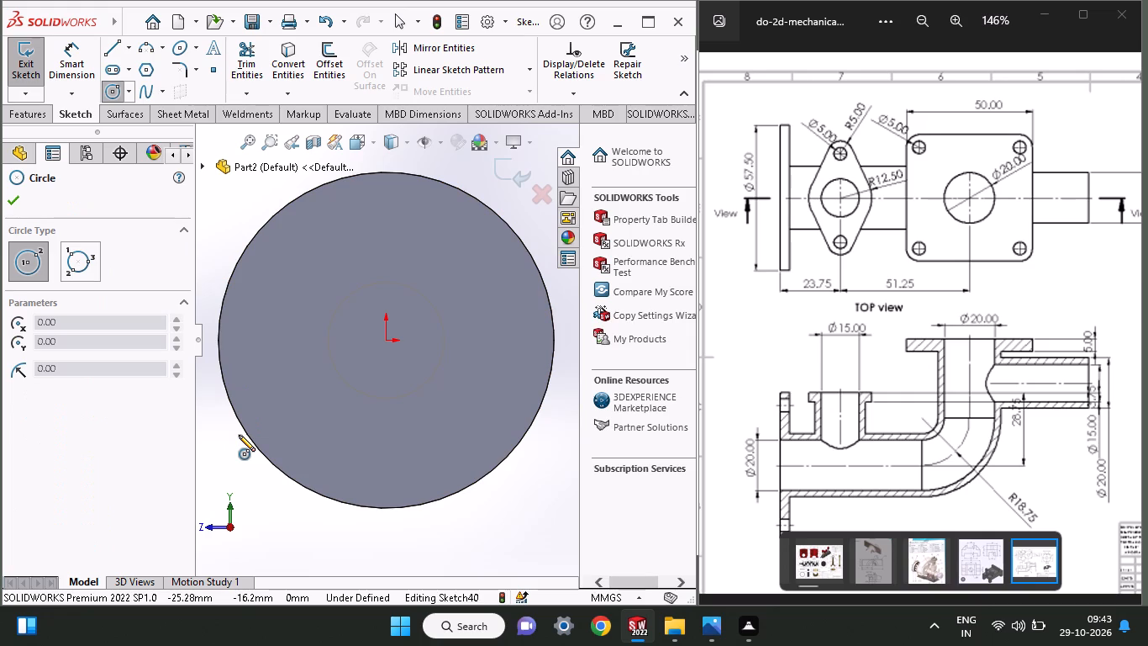
click(386, 340)
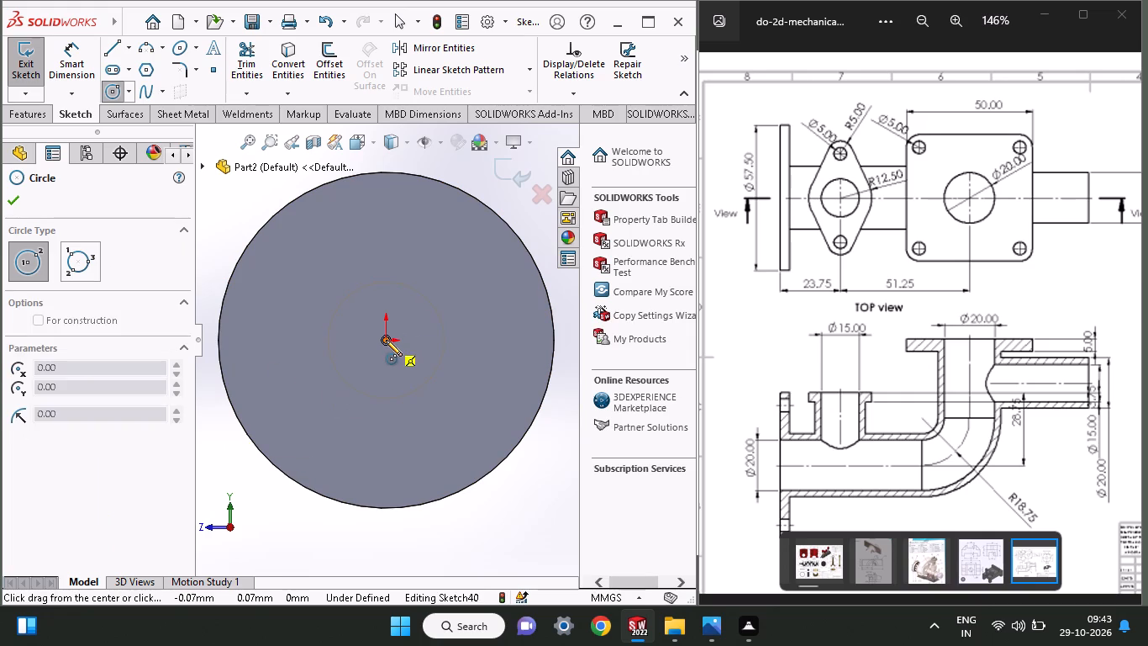
click(398, 414)
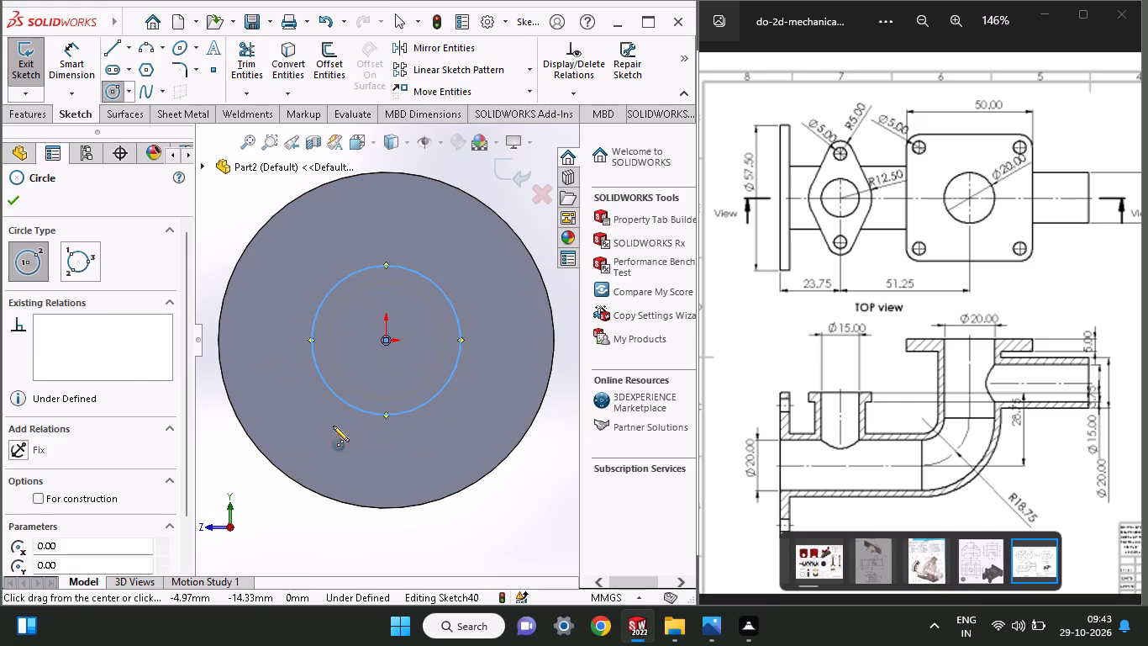
click(74, 69)
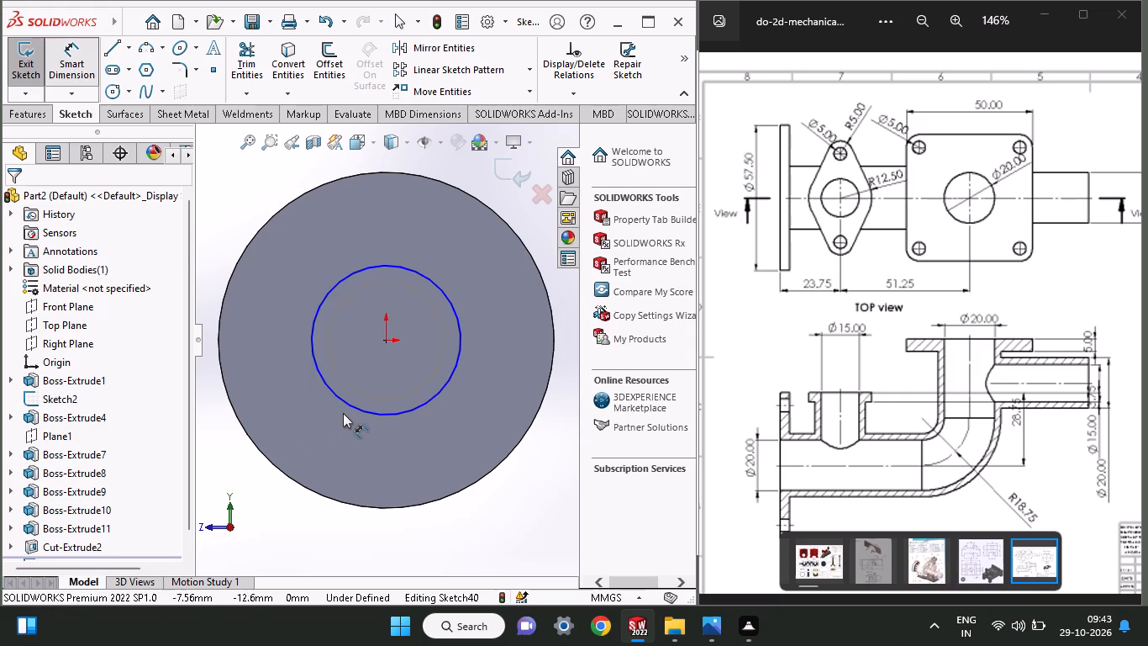
click(346, 404)
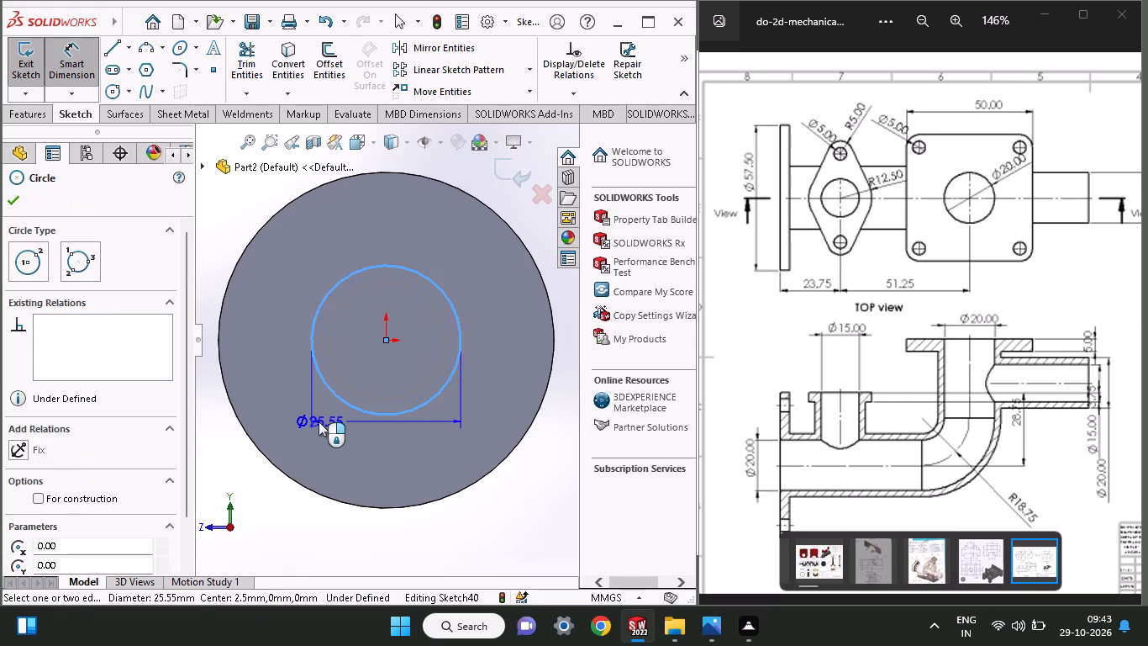
click(319, 421)
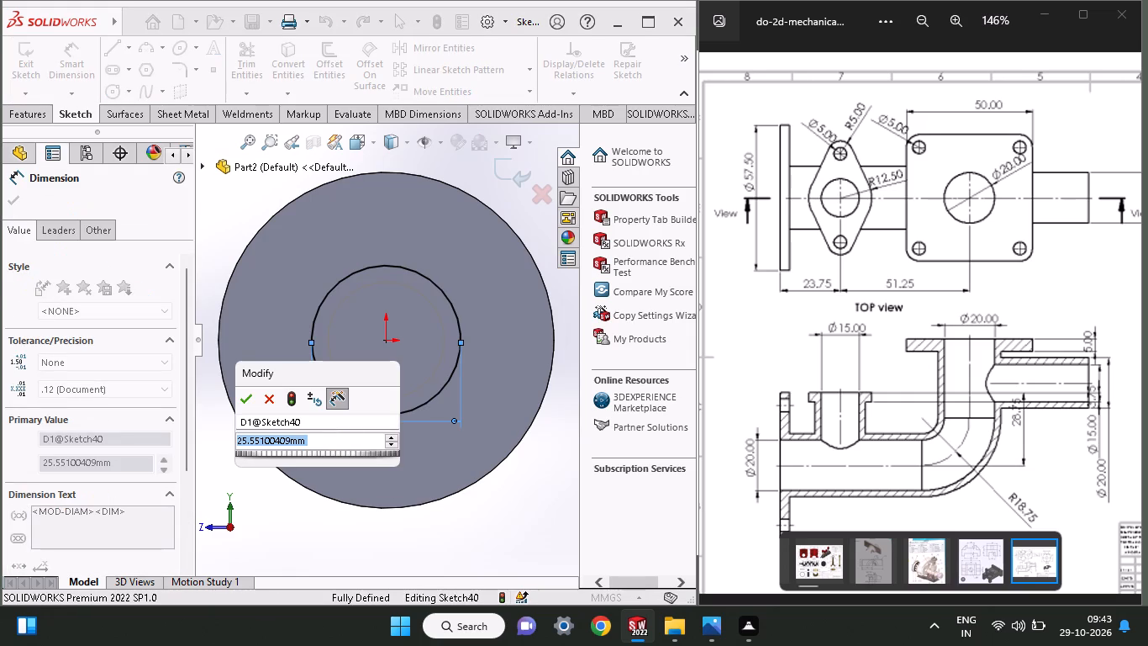
key(6)
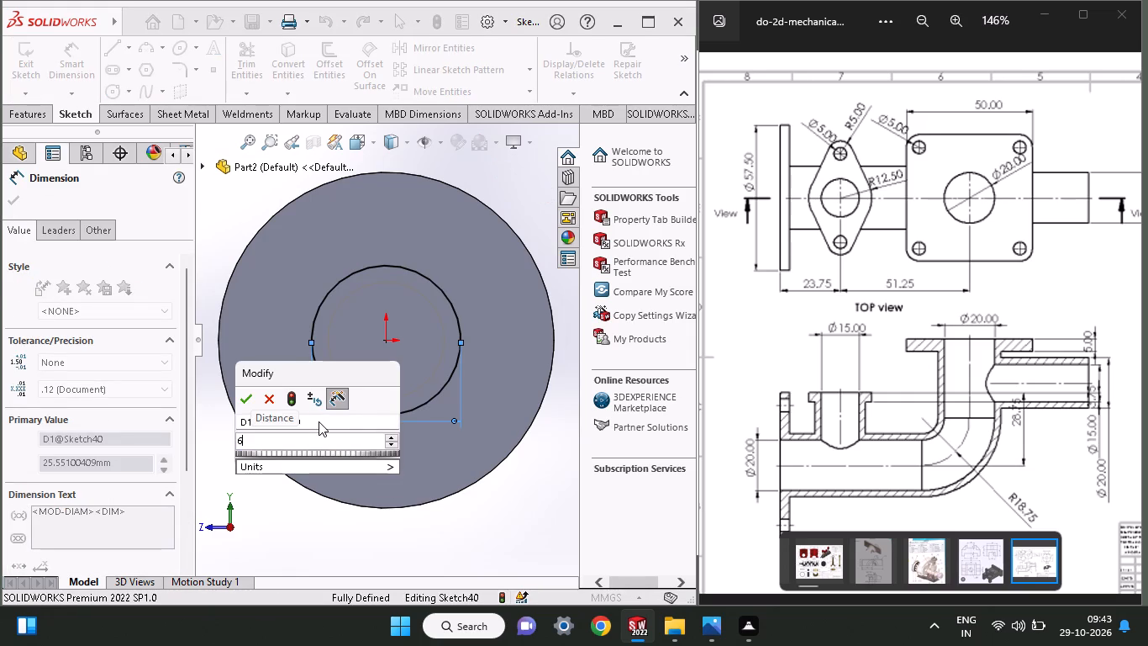
key(BackSpace)
text(30)
key(Return)
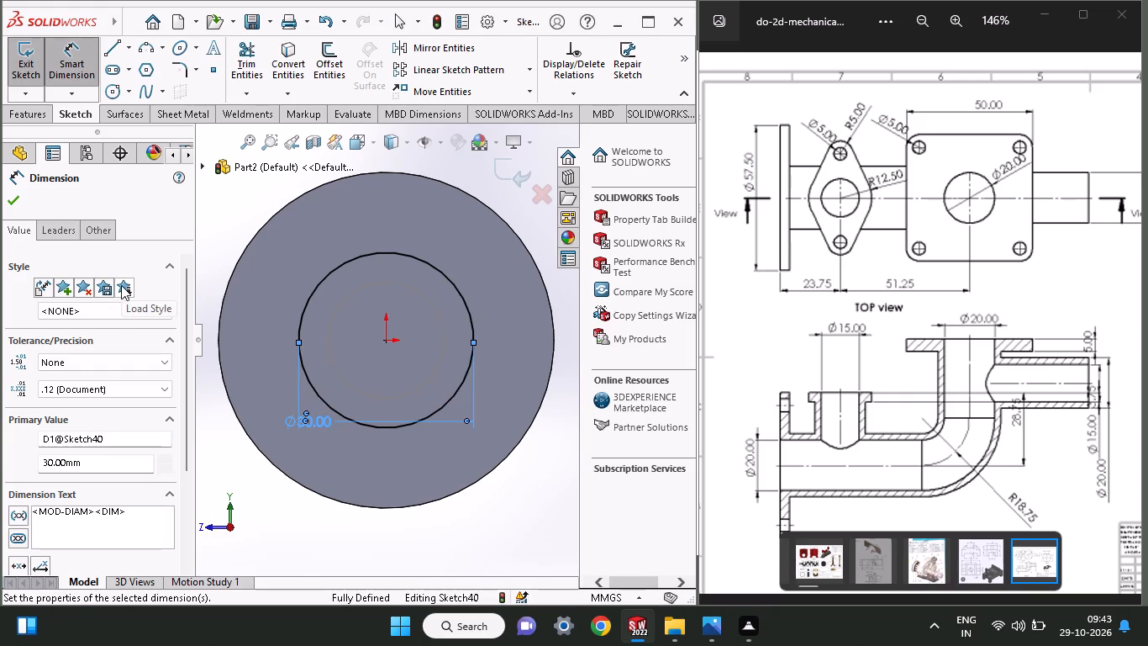
Set the pipe circle's diameter to 25 mm.
click(801, 356)
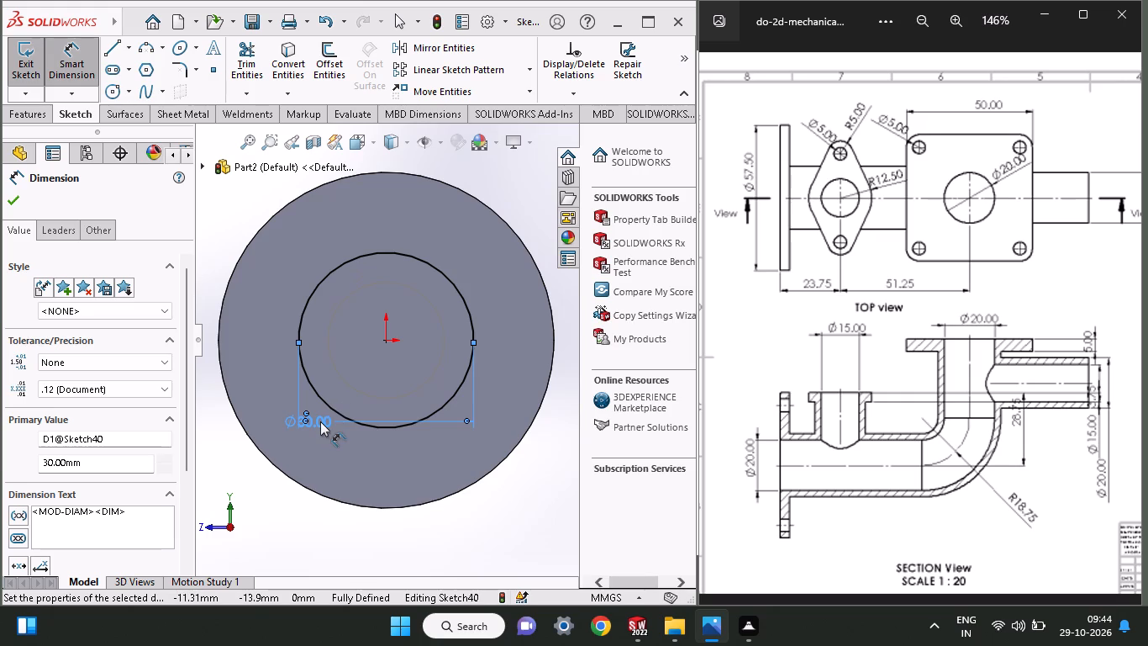
click(320, 421)
text(25)
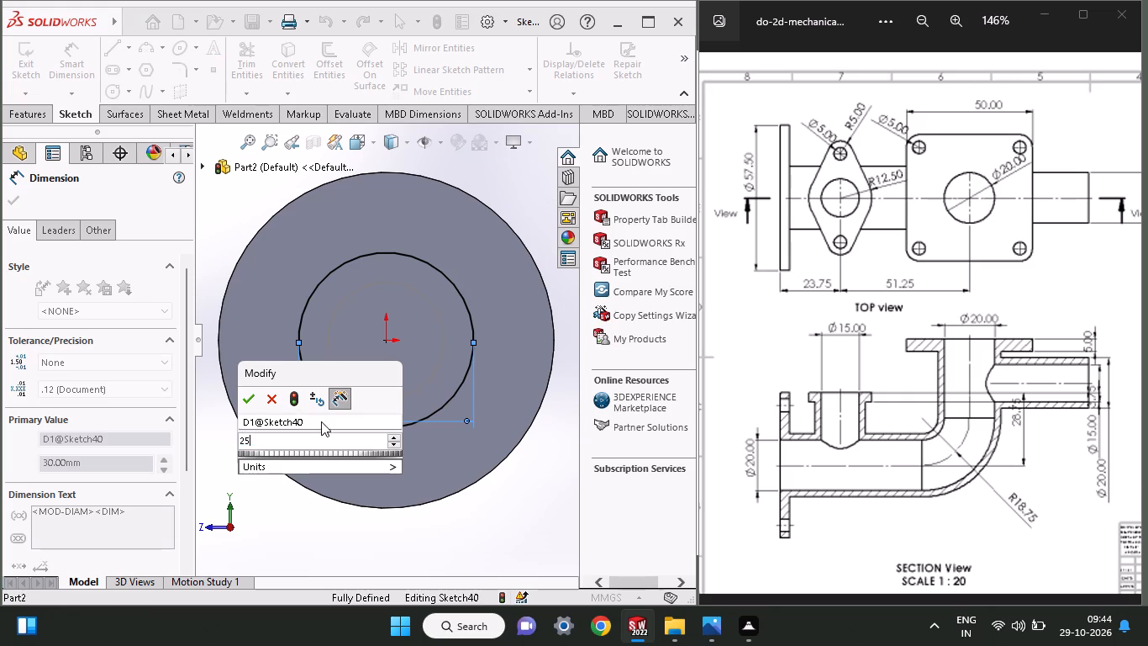
key(Return)
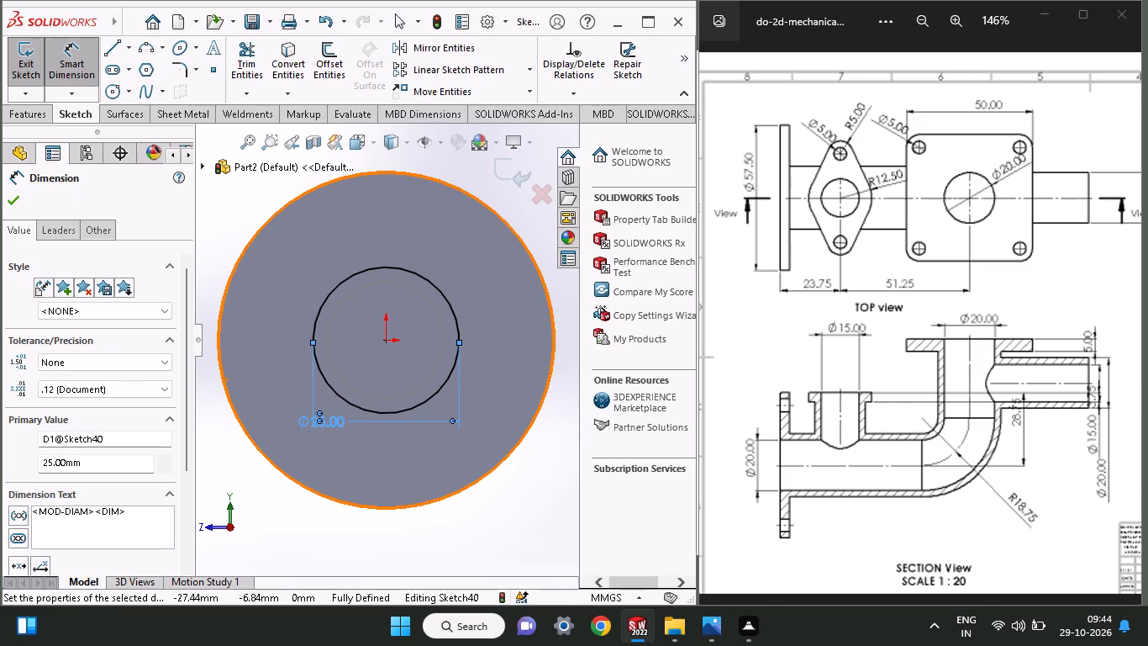
Extrude the circle as a boss from the flange to a blind depth of 23.75 mm, merged with the flange.
click(25, 118)
click(29, 79)
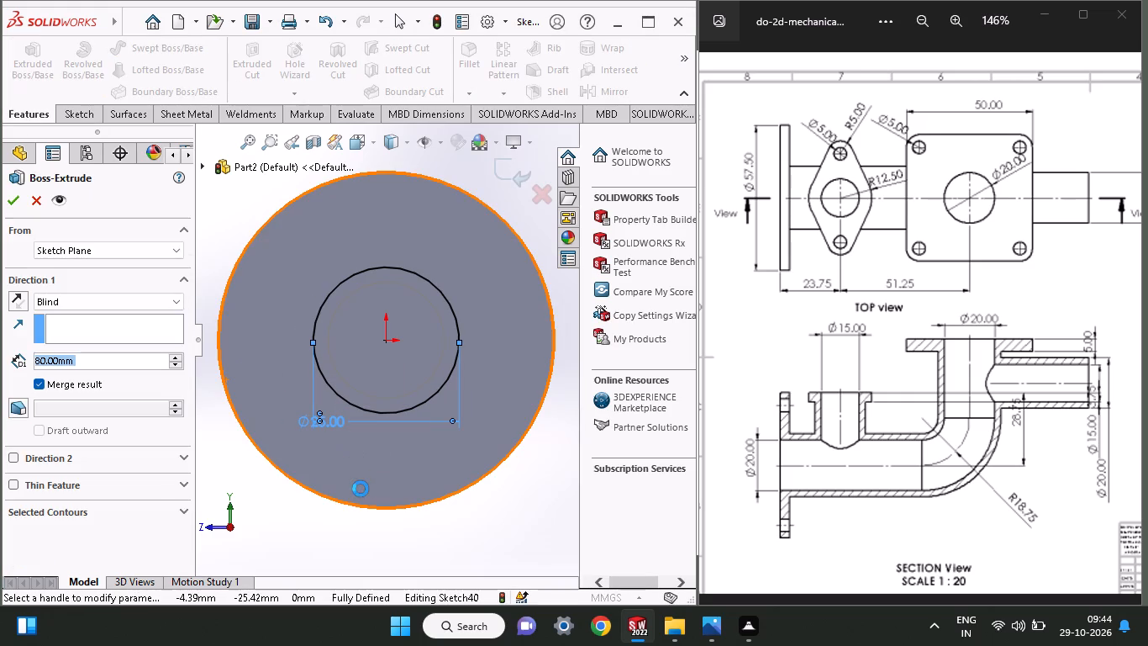
middle_drag(361, 489, 393, 495)
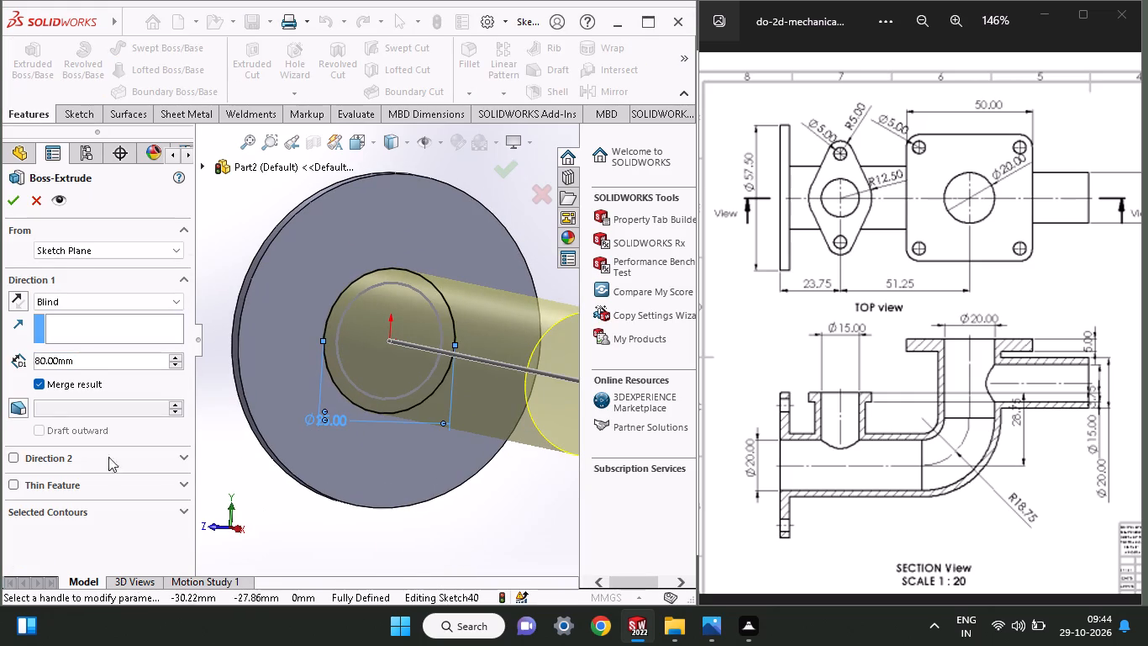
drag(91, 366, 26, 366)
text(23.75)
key(Return)
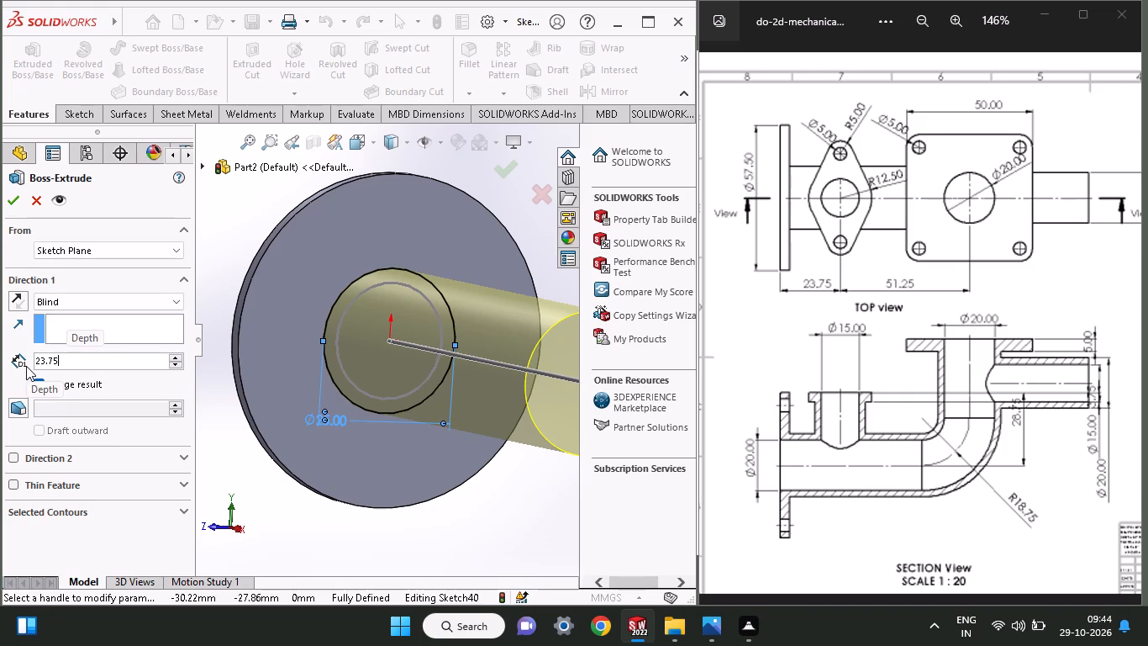
click(13, 192)
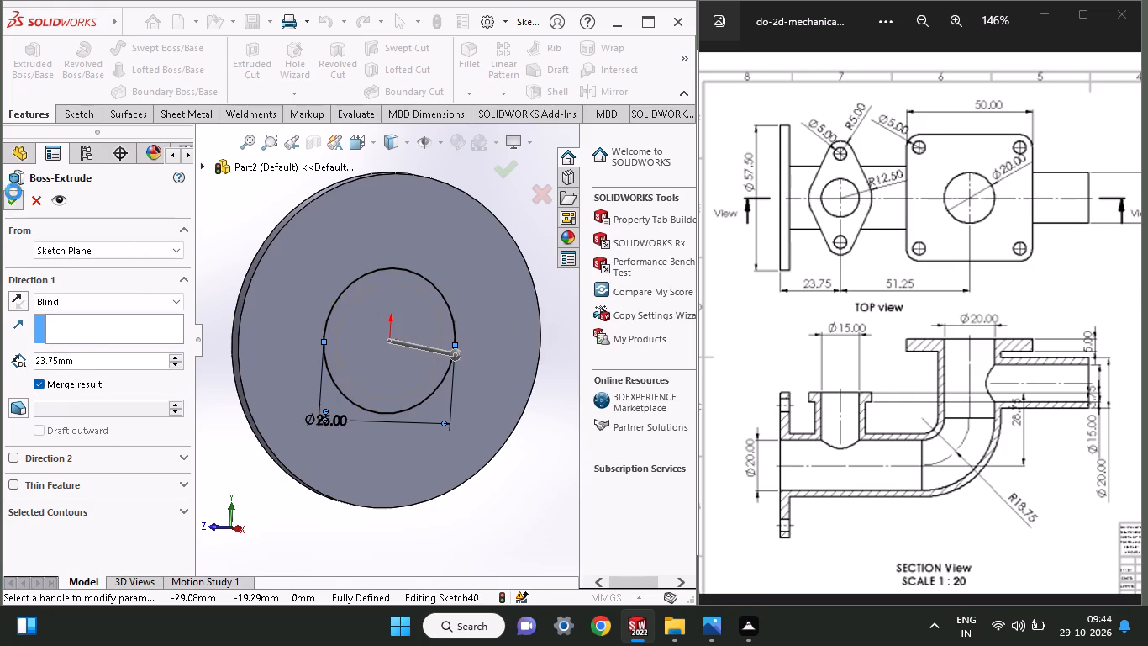
Open a sketch on the Top Plane and draw a circle centred on the midpoint of the pipe's free end edge.
middle_drag(398, 479, 523, 506)
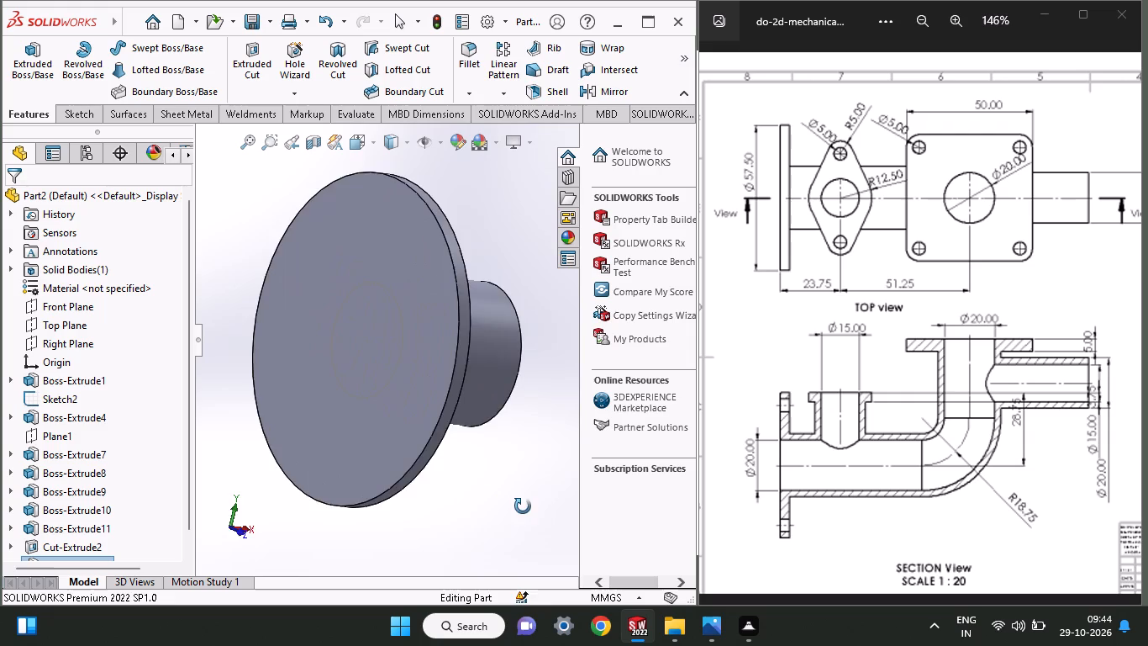
middle_drag(523, 506, 400, 554)
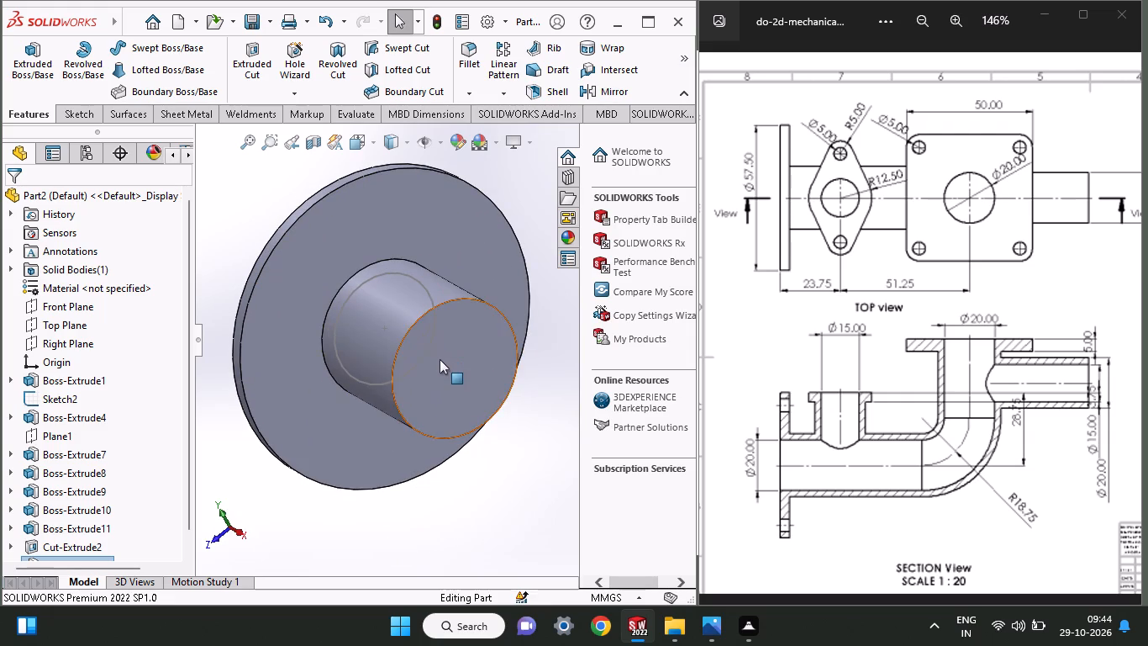
click(73, 320)
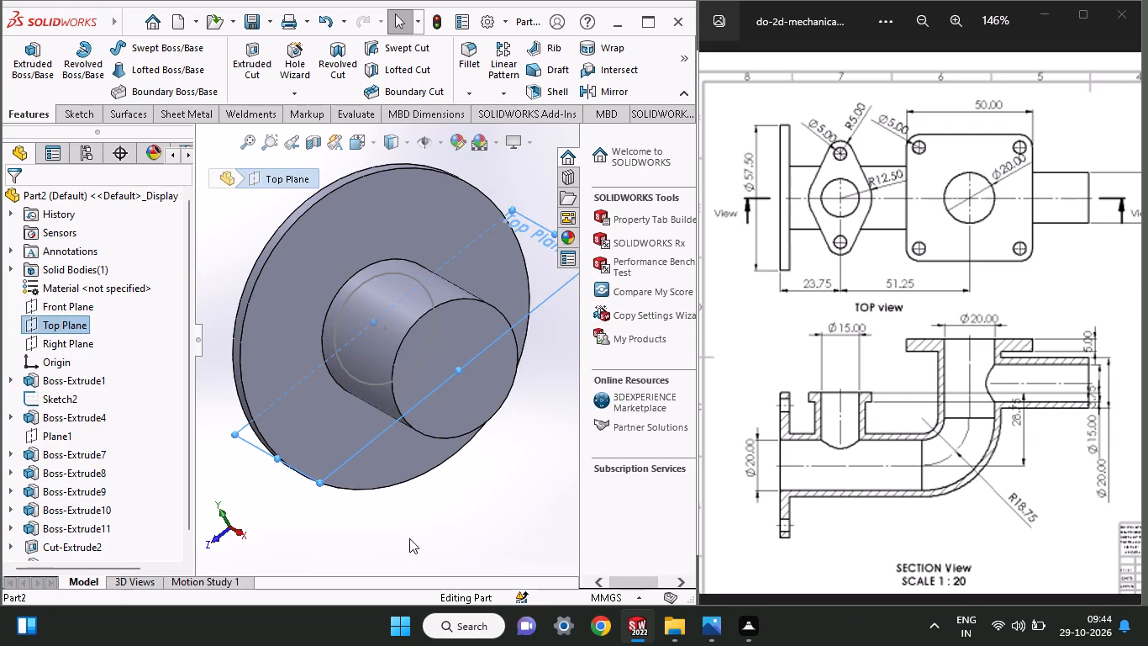
middle_drag(413, 514, 438, 517)
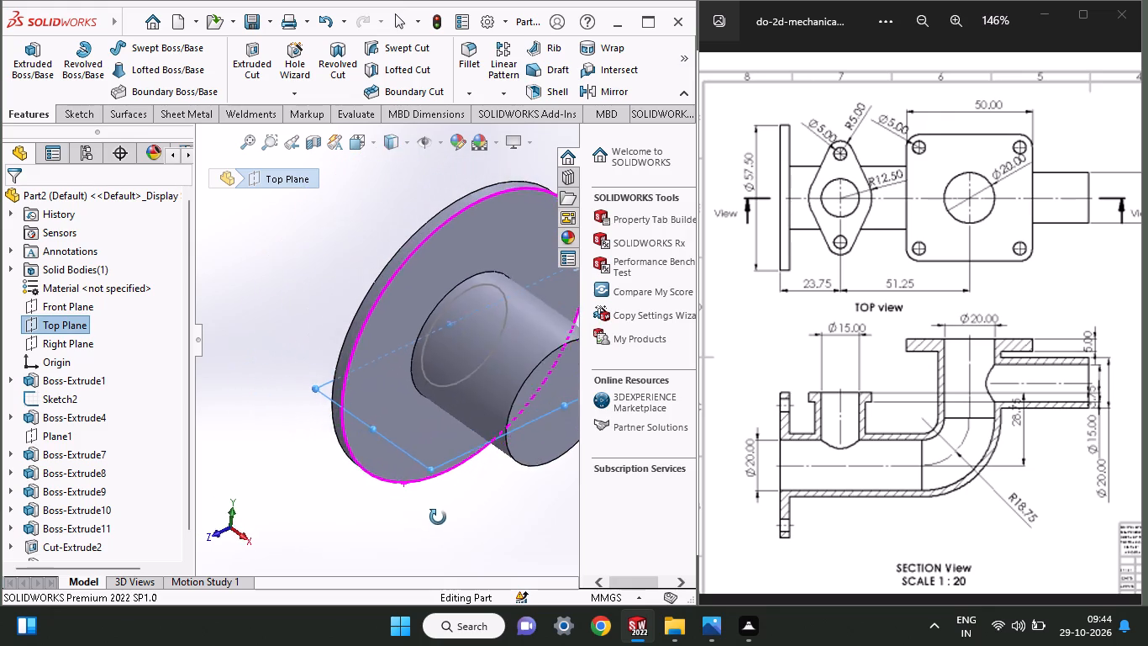
middle_drag(438, 517, 444, 511)
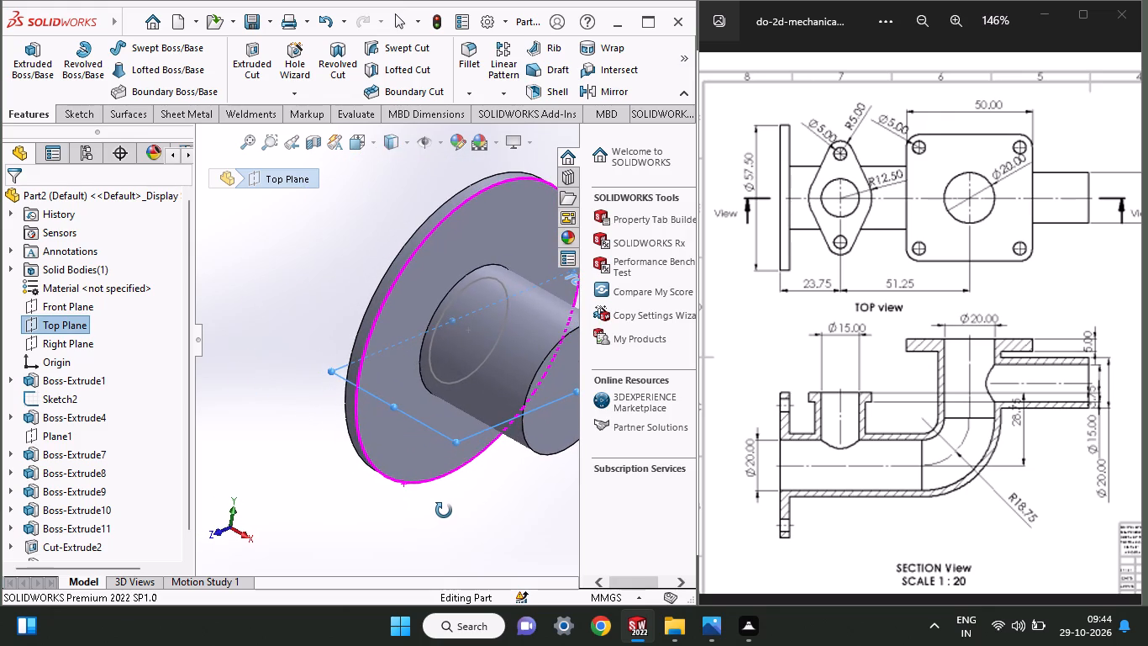
middle_drag(444, 511, 434, 527)
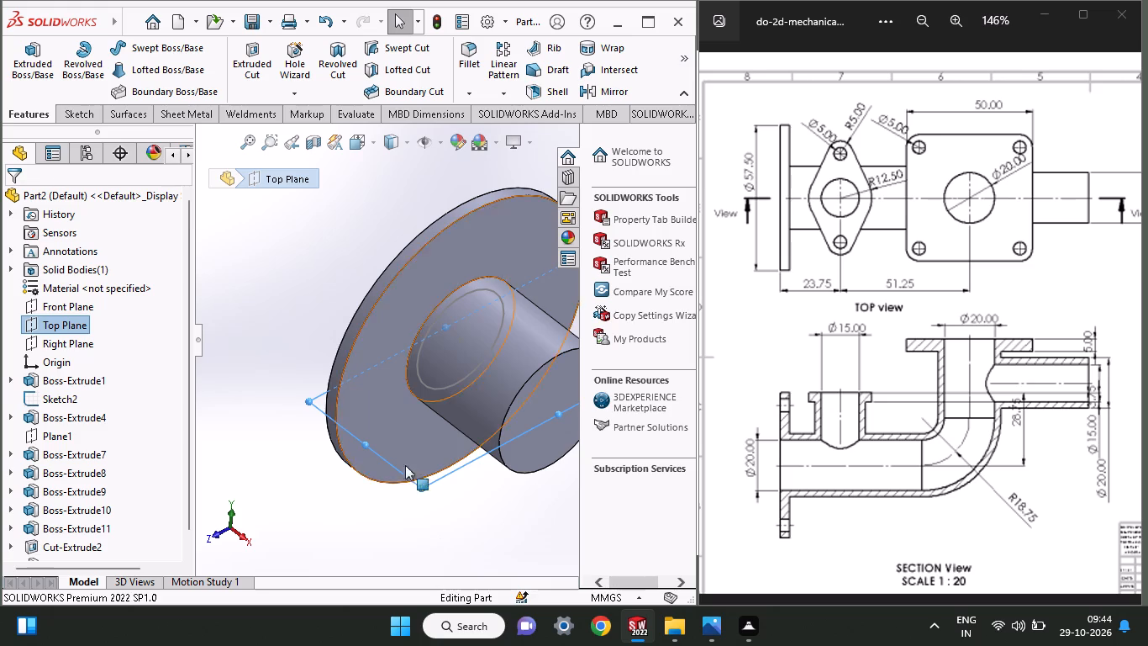
right_click(70, 325)
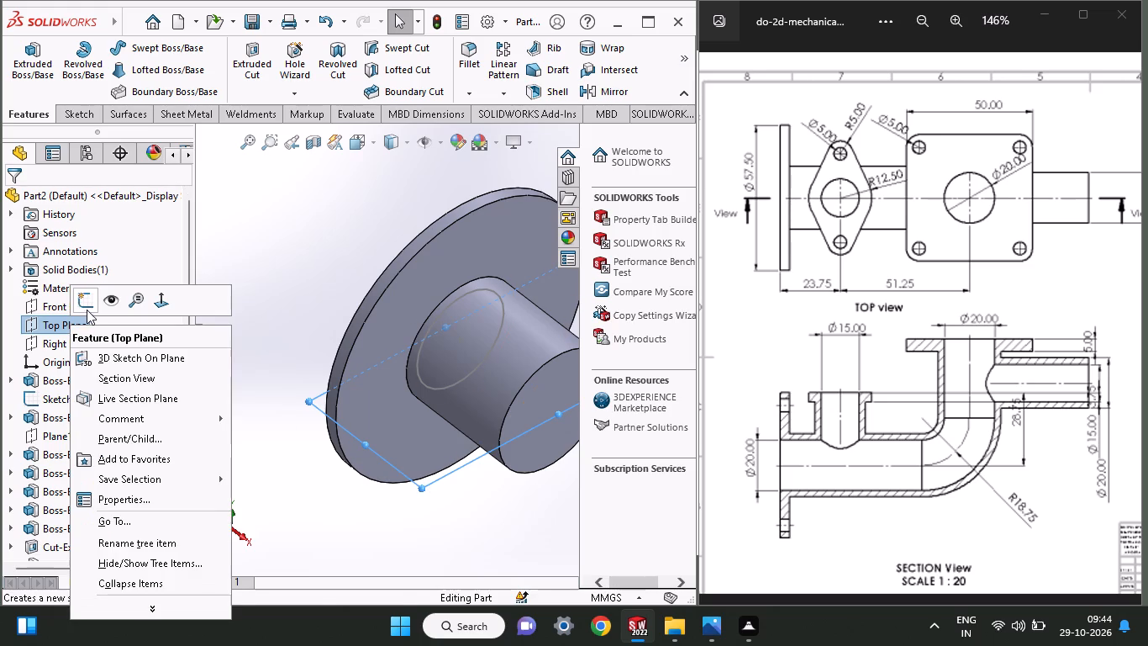
click(86, 301)
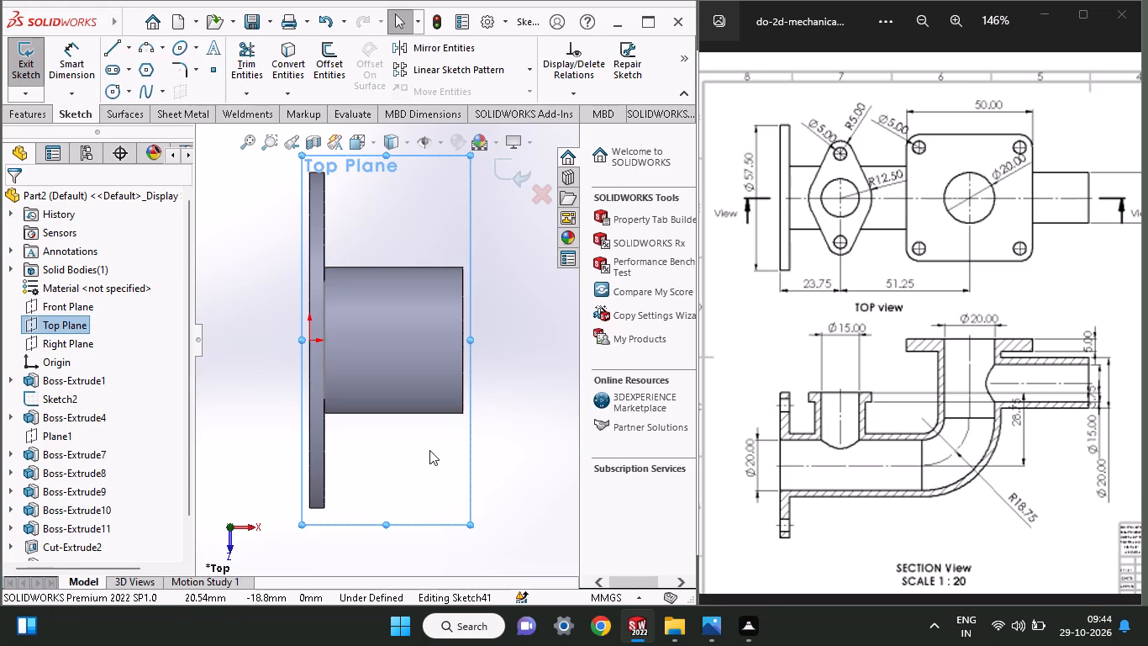
click(113, 88)
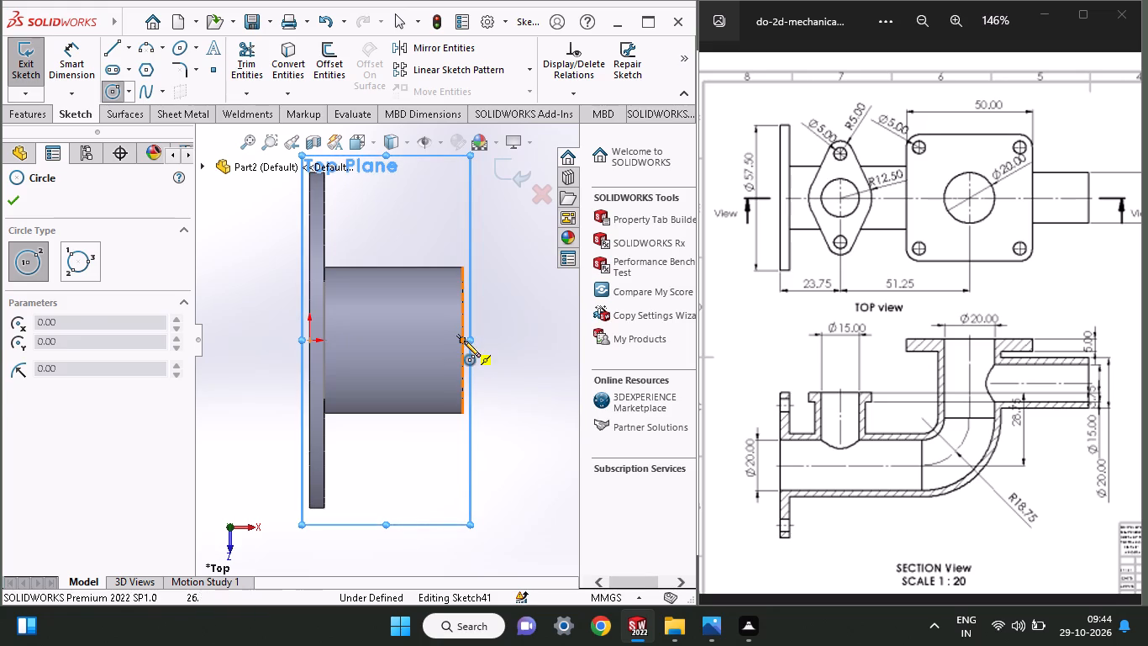
click(464, 341)
click(490, 382)
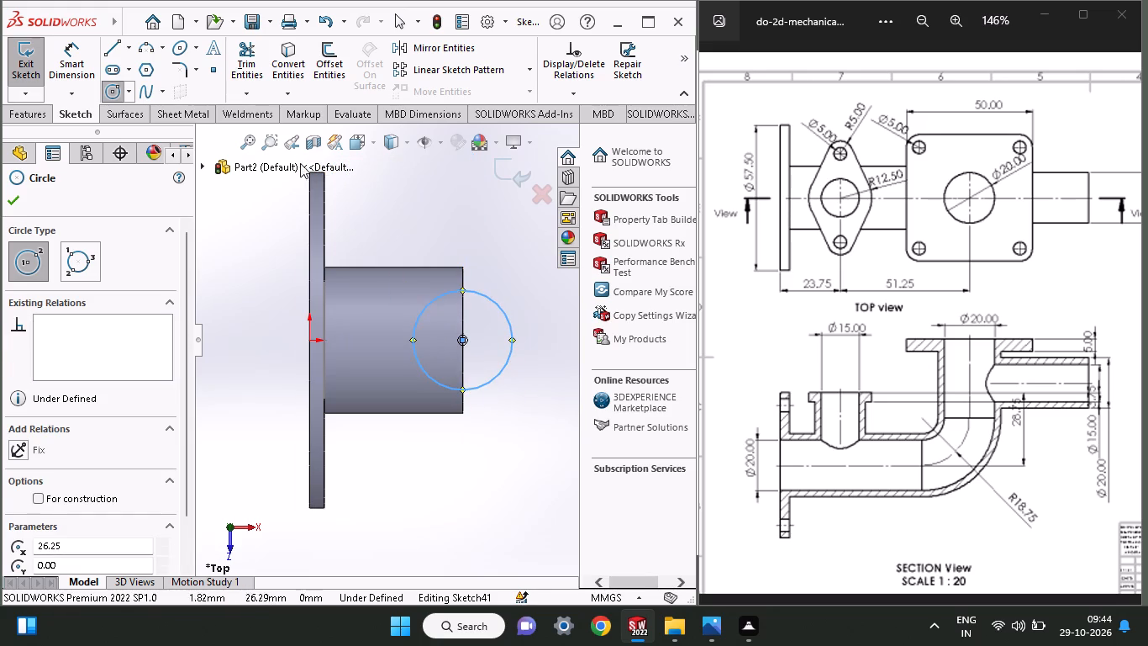
Dimension the circle at the pipe's free end with a diameter of 30 mm.
click(55, 56)
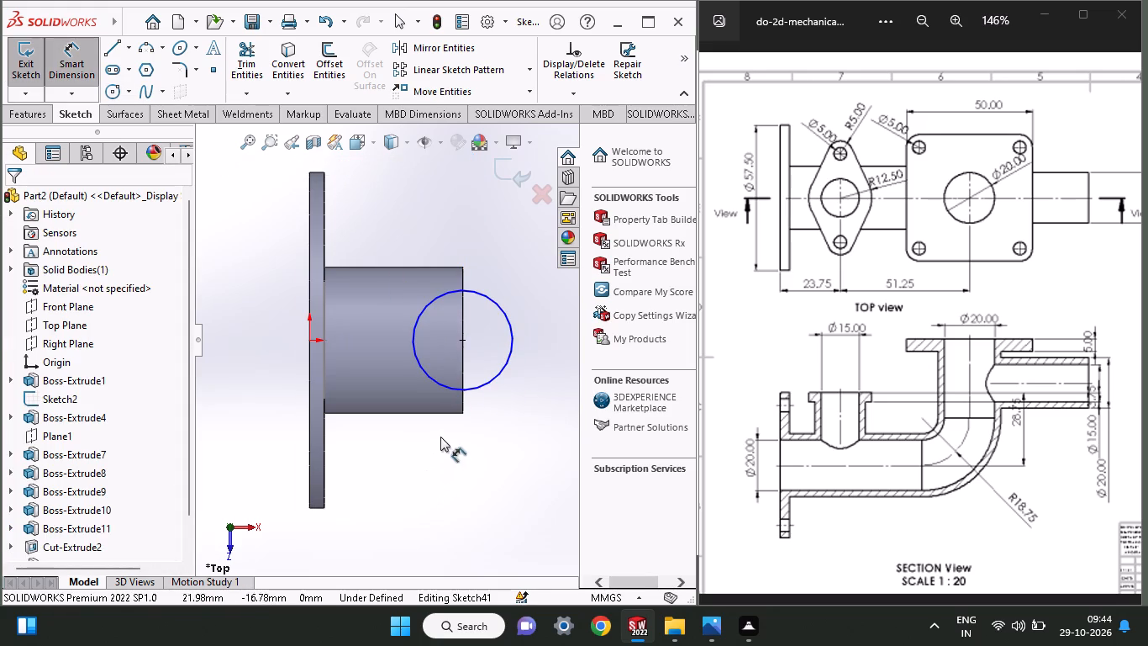
click(470, 393)
click(483, 426)
text(30)
key(Return)
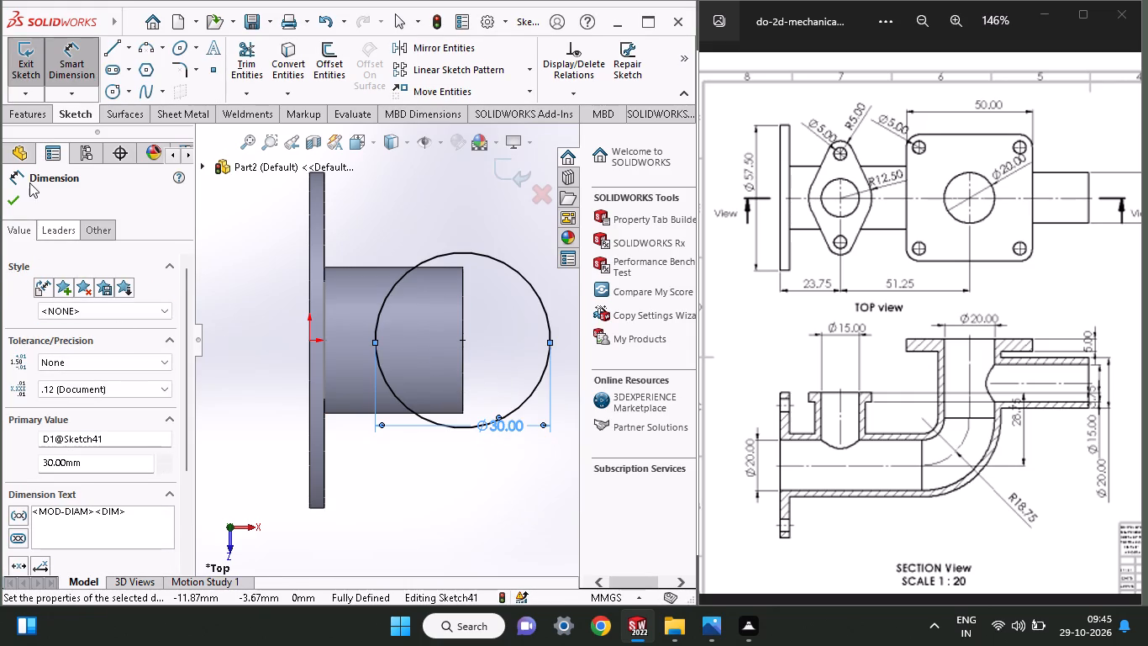
click(12, 201)
Extrude the 30 mm circle as a boss to a blind depth of 28.75 mm, merged with the pipe.
click(24, 119)
click(25, 89)
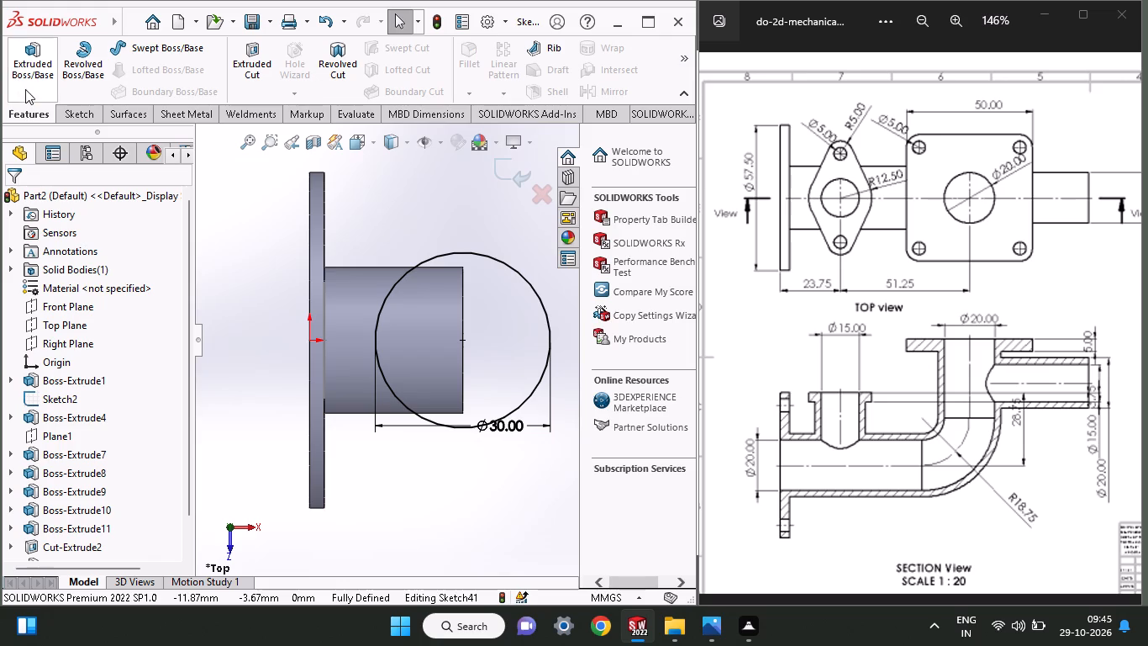
middle_drag(420, 543, 424, 435)
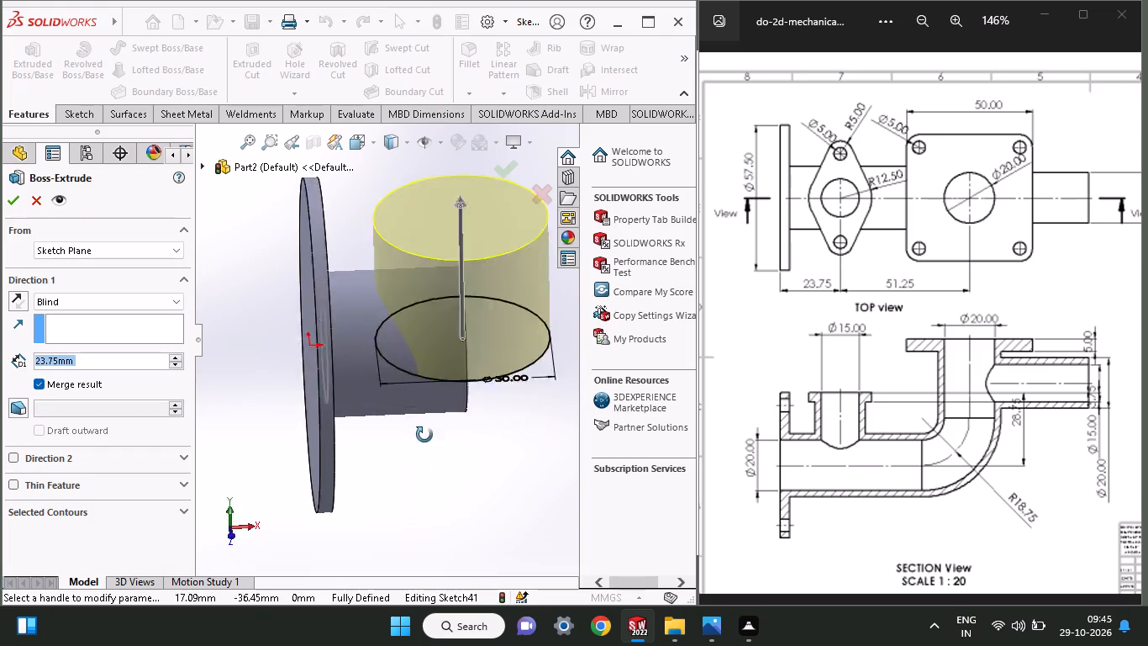
middle_drag(424, 435, 411, 413)
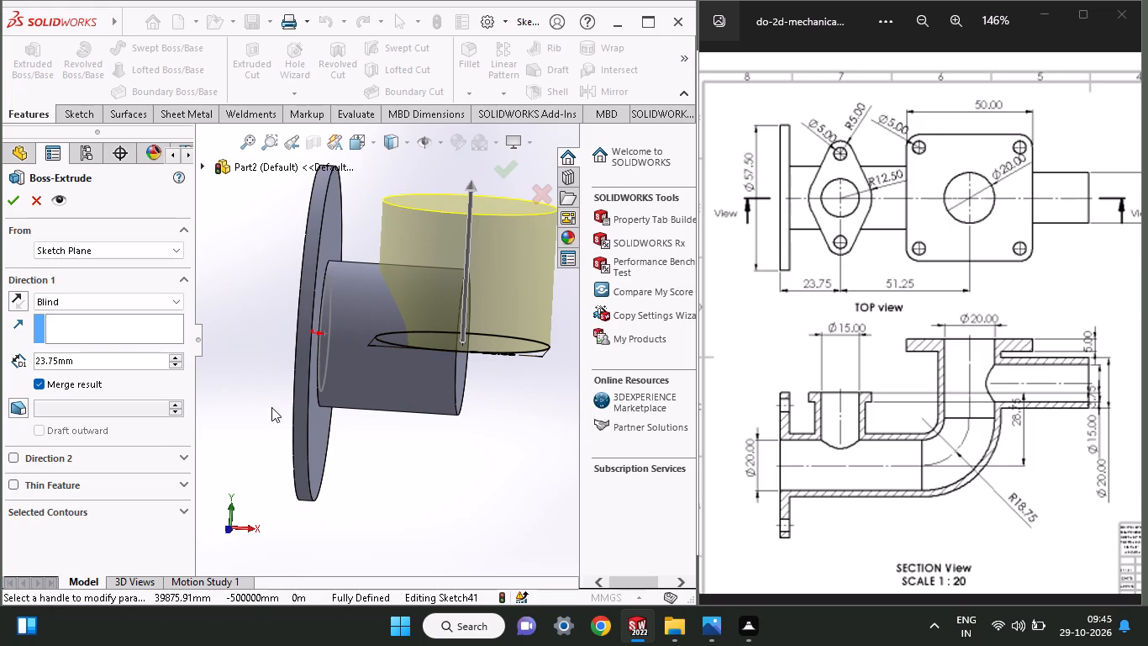
drag(75, 357, 0, 350)
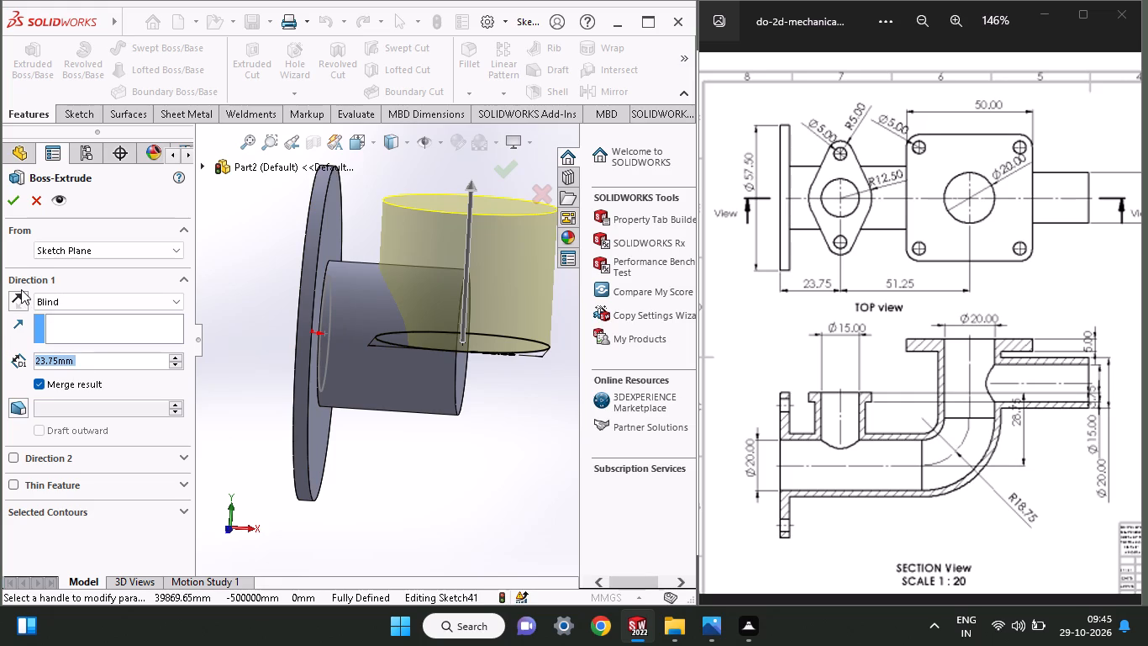
text(28.75)
key(Return)
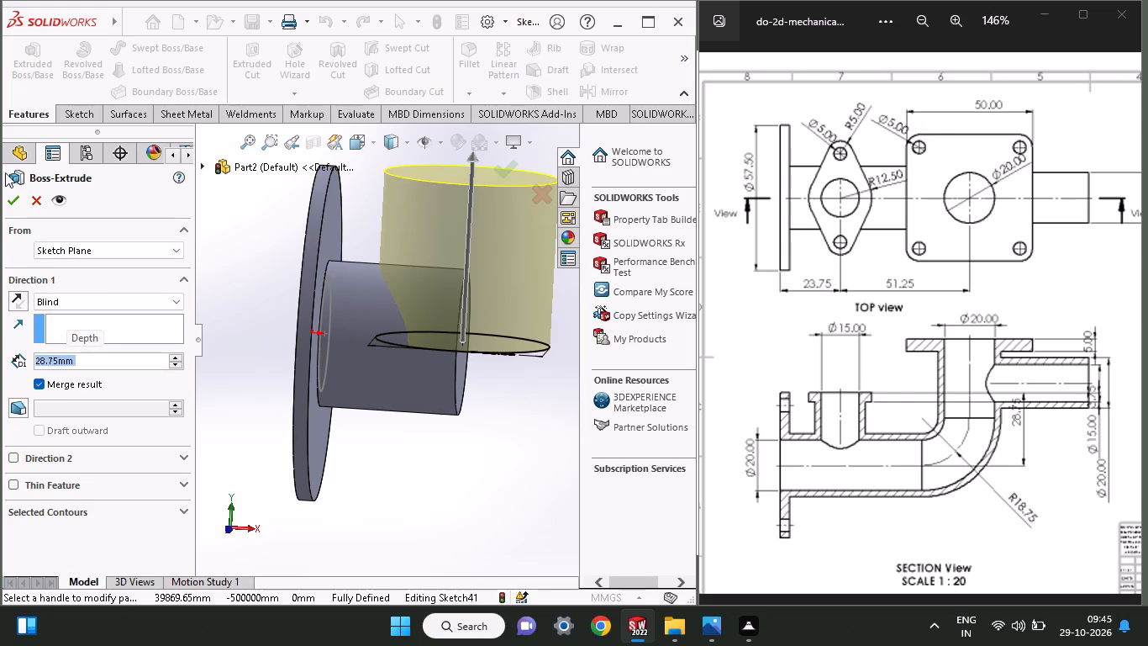
click(17, 201)
Open a sketch on the circular top face of the vertical branch.
middle_drag(392, 502, 394, 531)
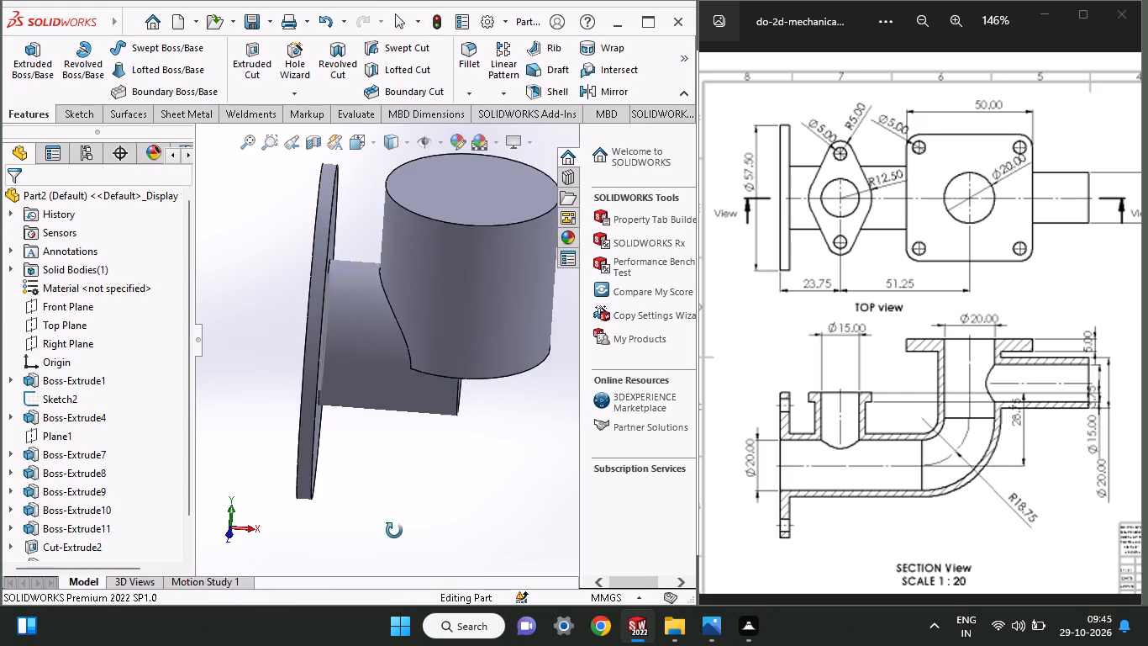
middle_drag(394, 531, 377, 581)
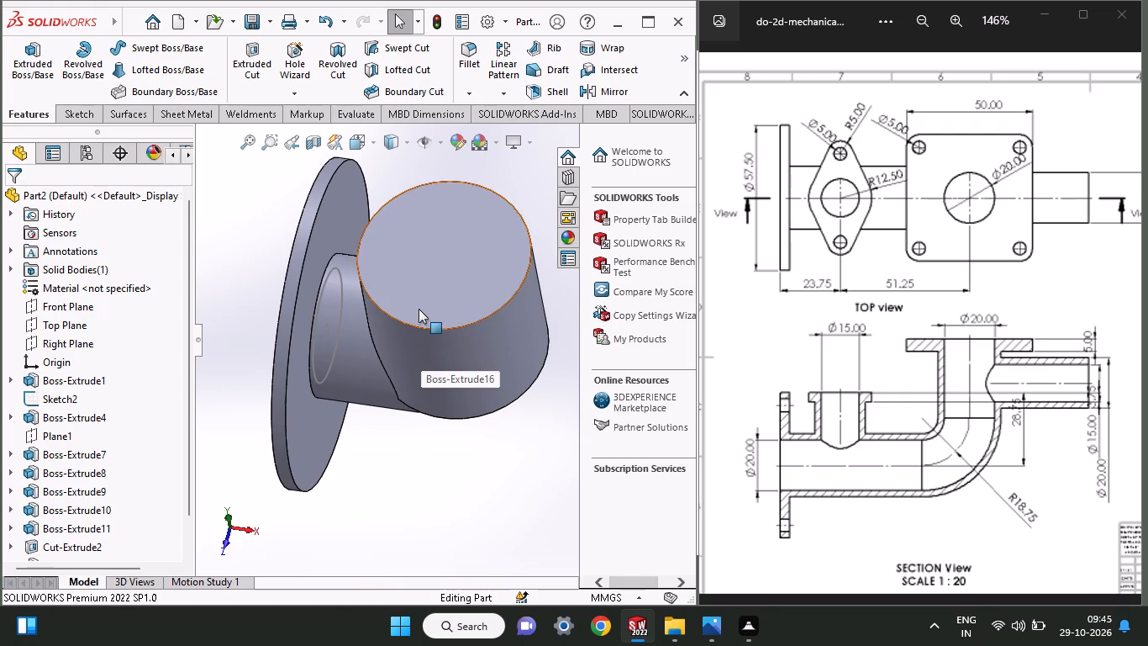
click(419, 304)
click(497, 261)
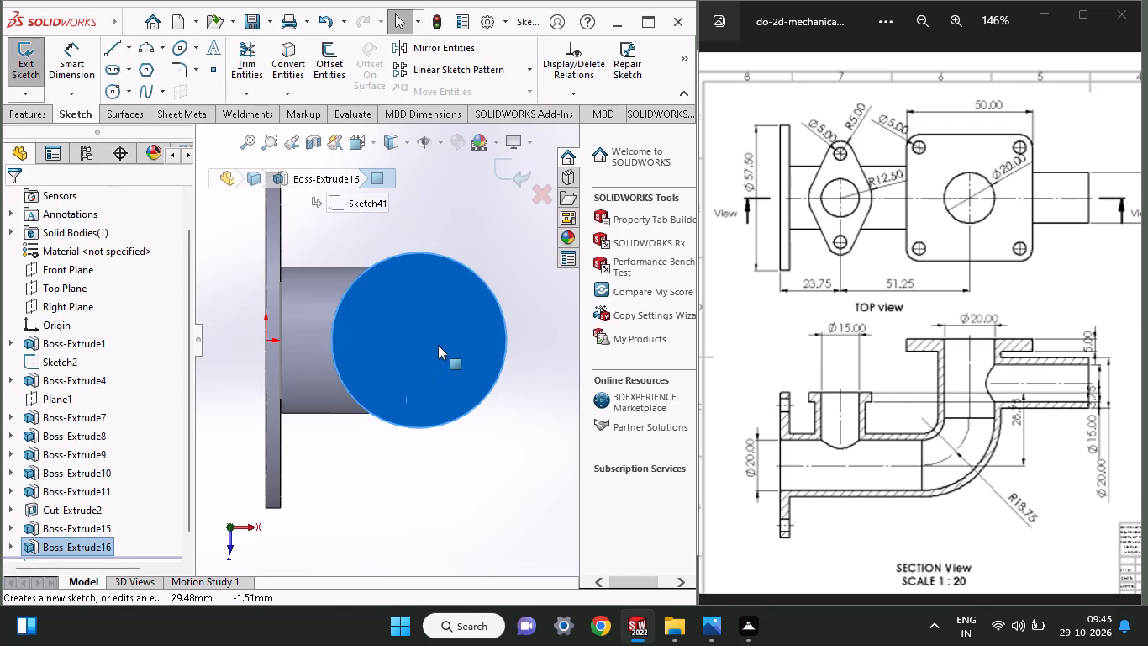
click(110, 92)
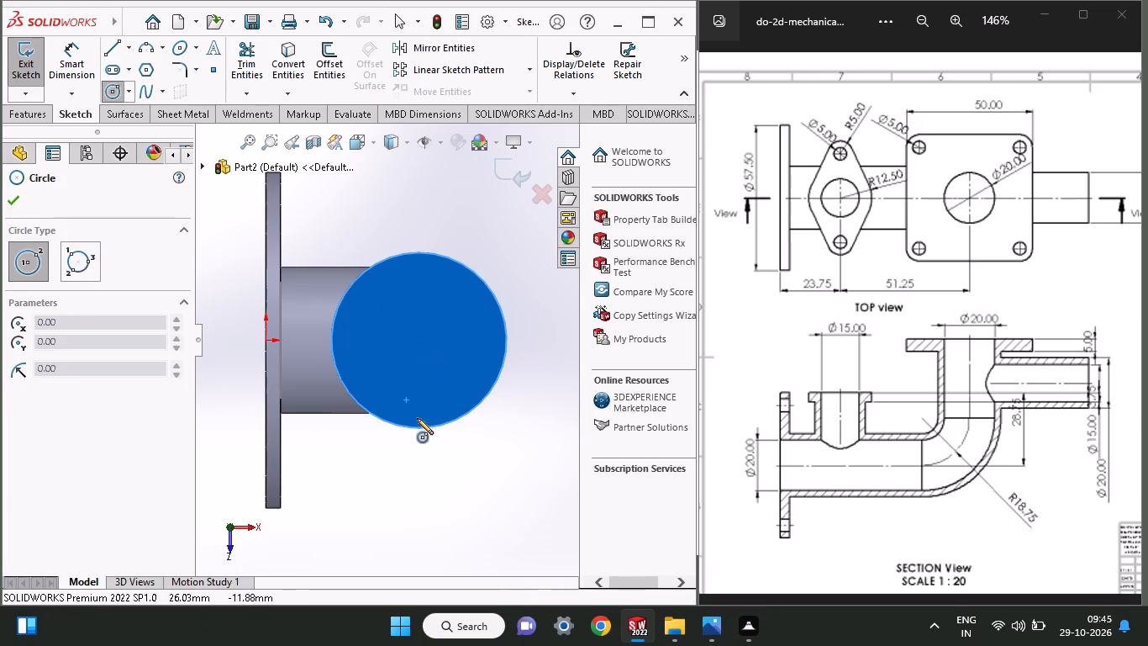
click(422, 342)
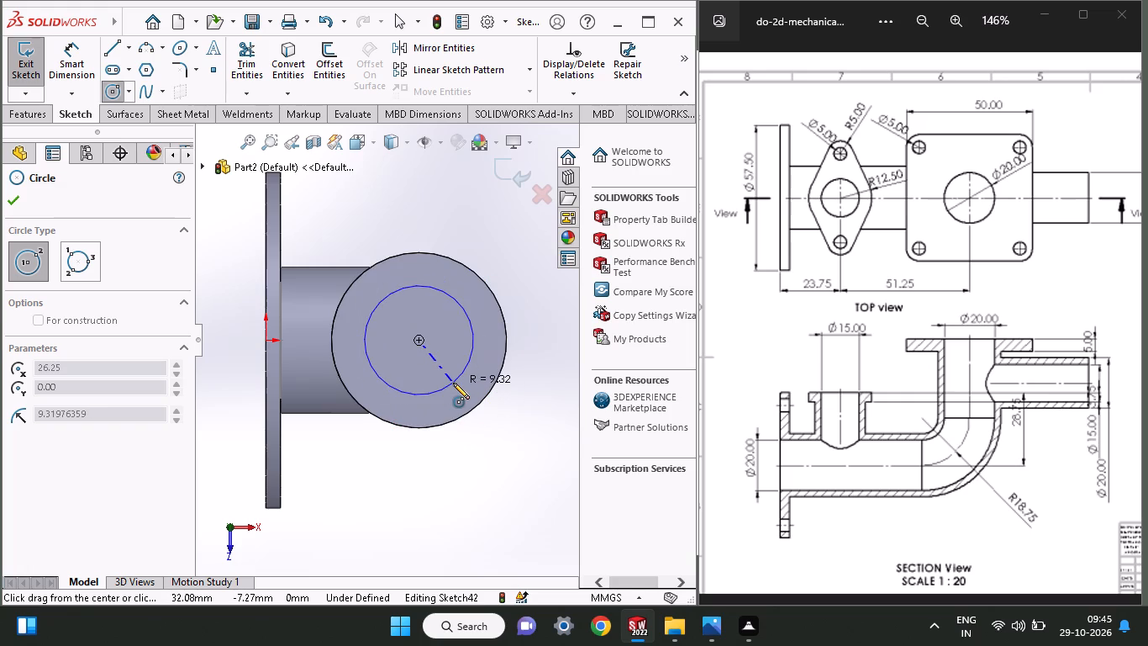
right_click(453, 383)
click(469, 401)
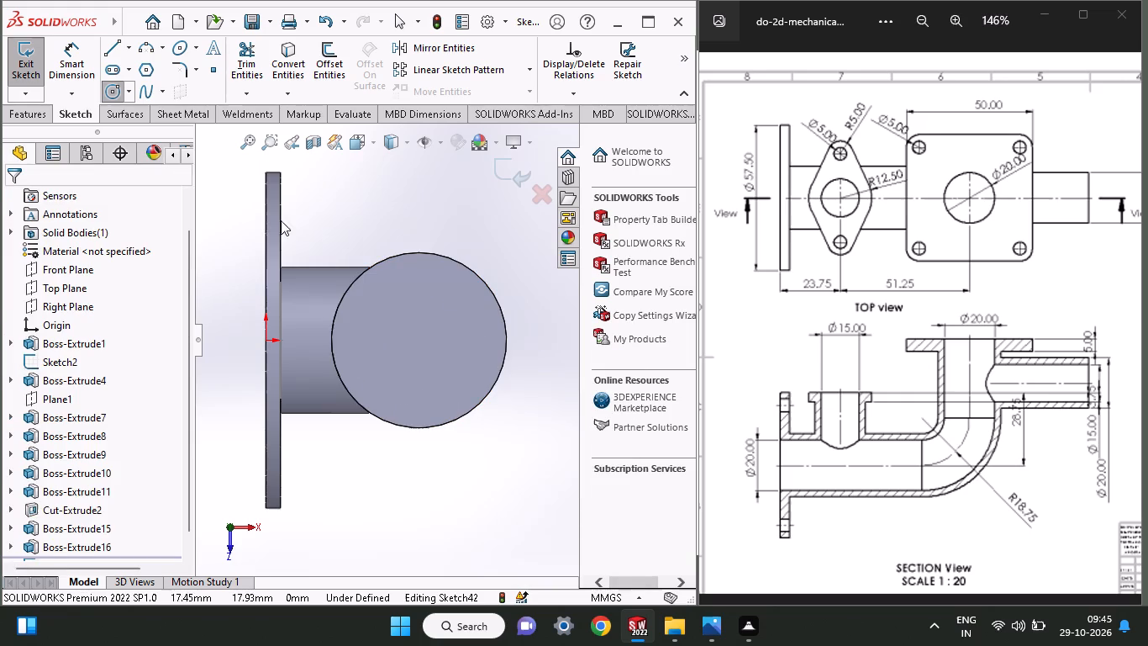
Sketch a vertical line about 22 mm long from the centre of the branch's top face to beyond its edge.
click(111, 46)
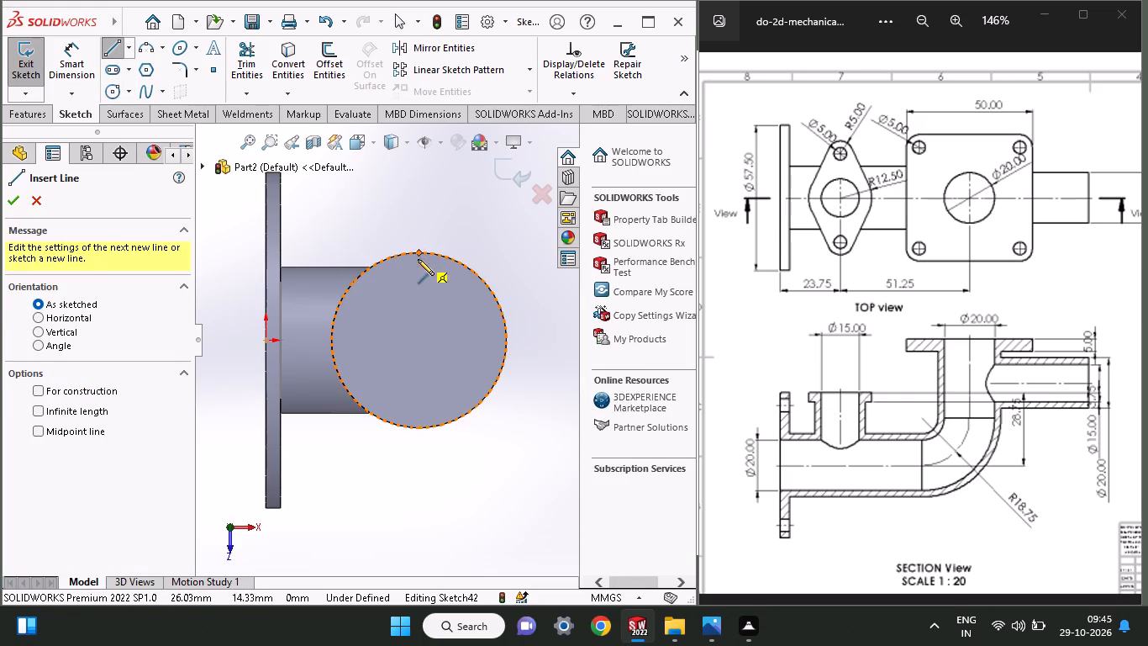
click(417, 339)
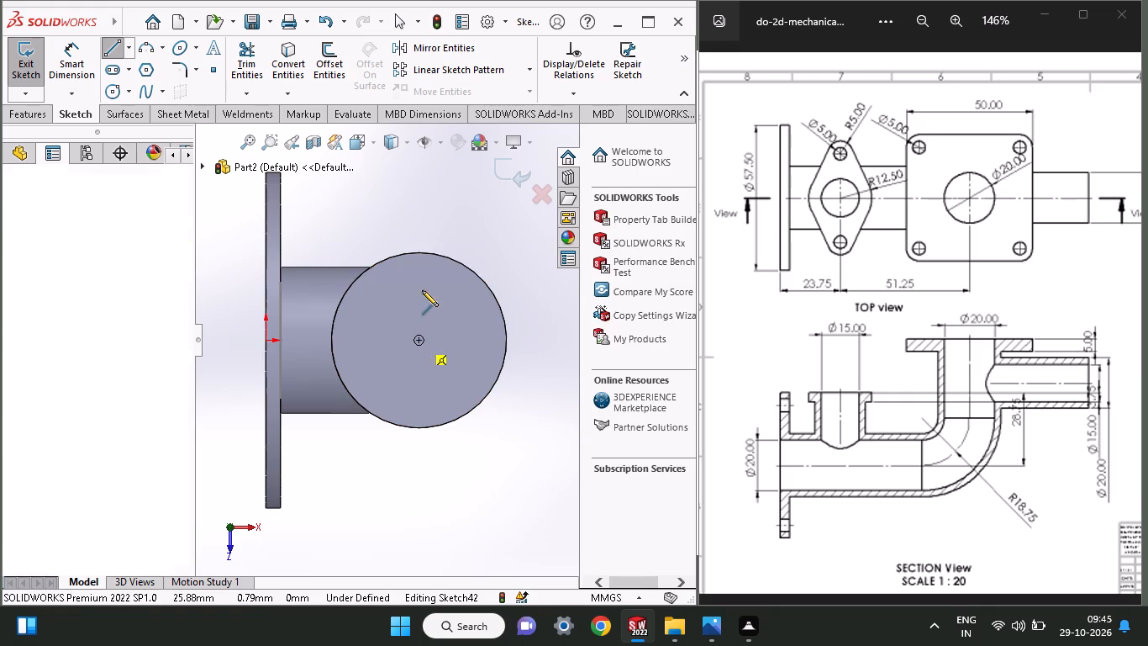
click(421, 211)
right_click(470, 254)
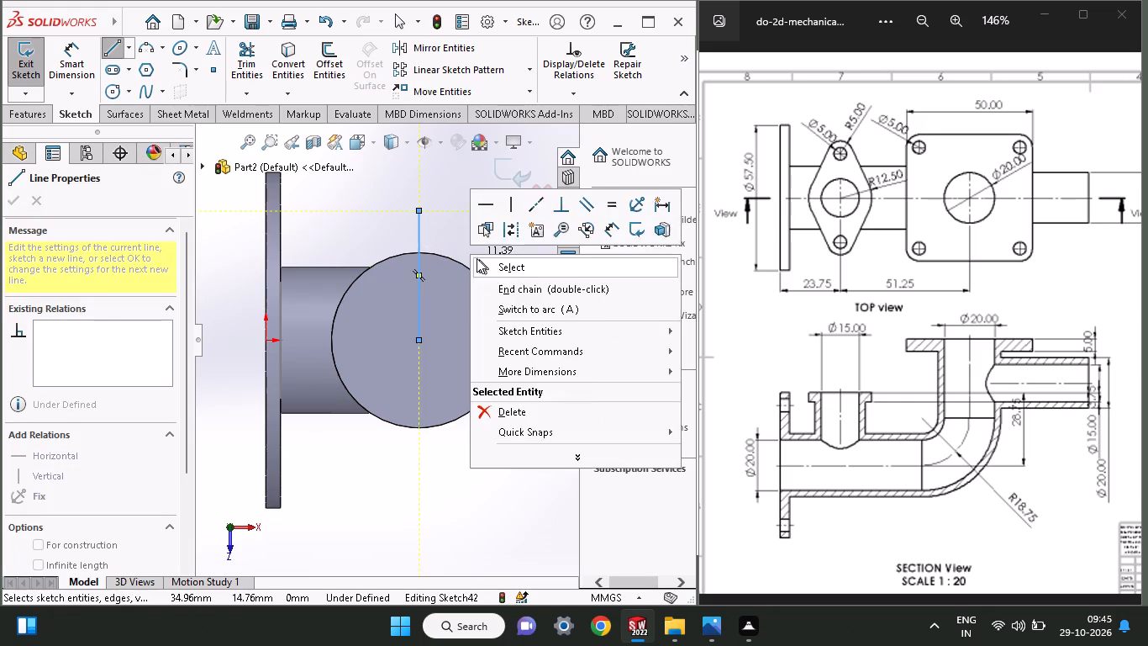
click(477, 259)
Draw a circle about 7 mm in diameter centred on the line's outer end.
click(118, 91)
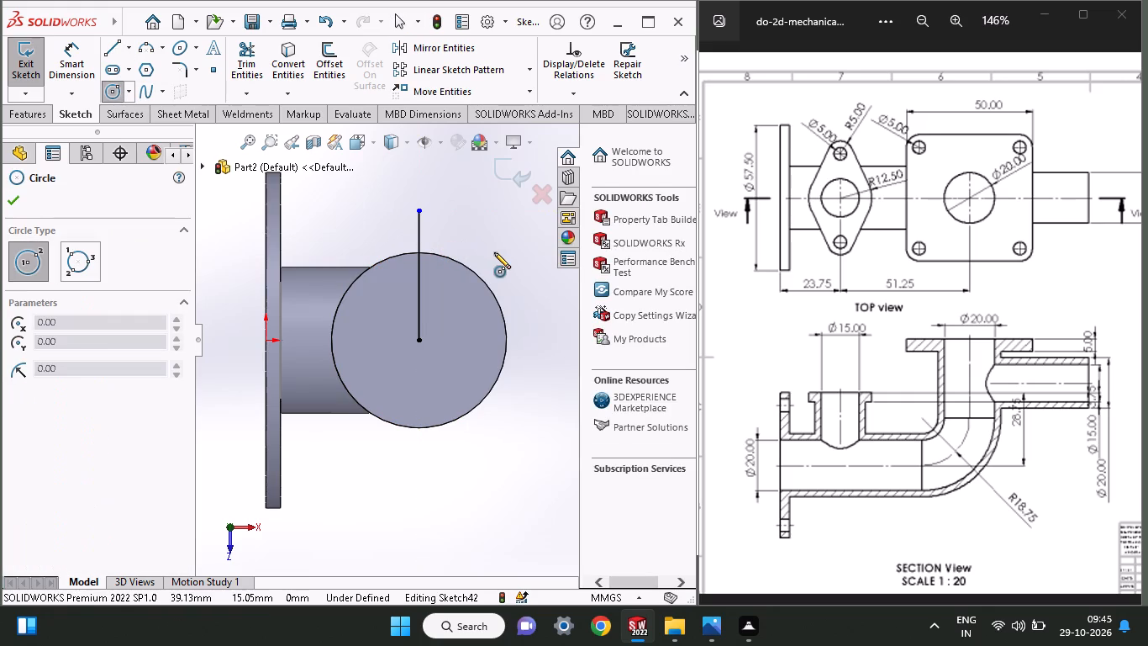
click(414, 209)
click(437, 220)
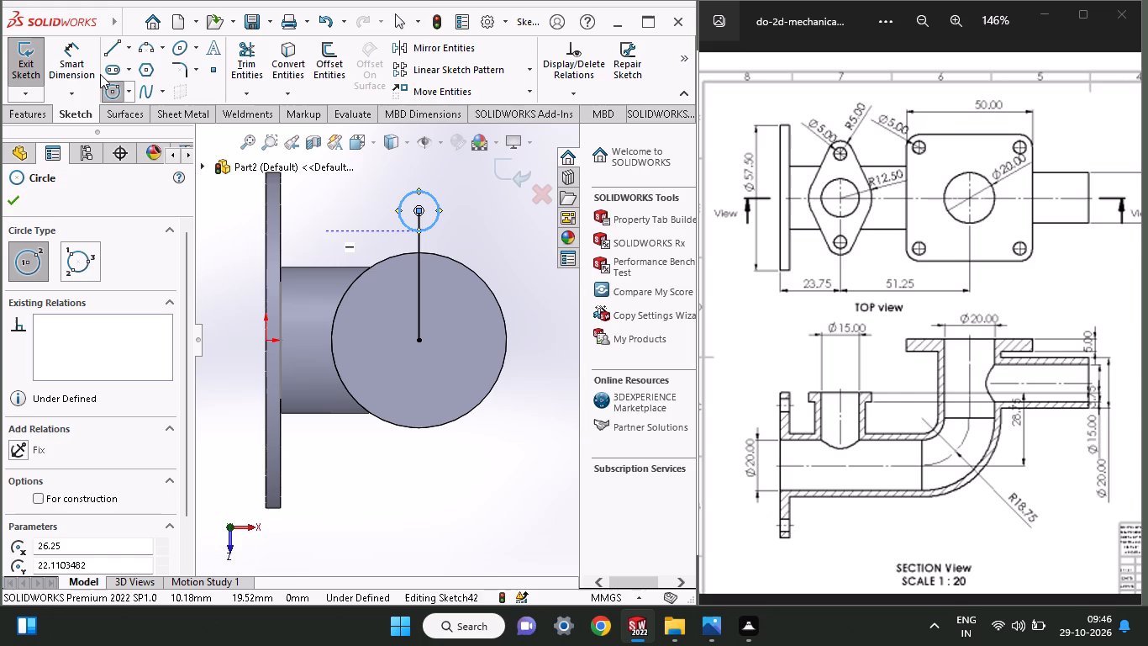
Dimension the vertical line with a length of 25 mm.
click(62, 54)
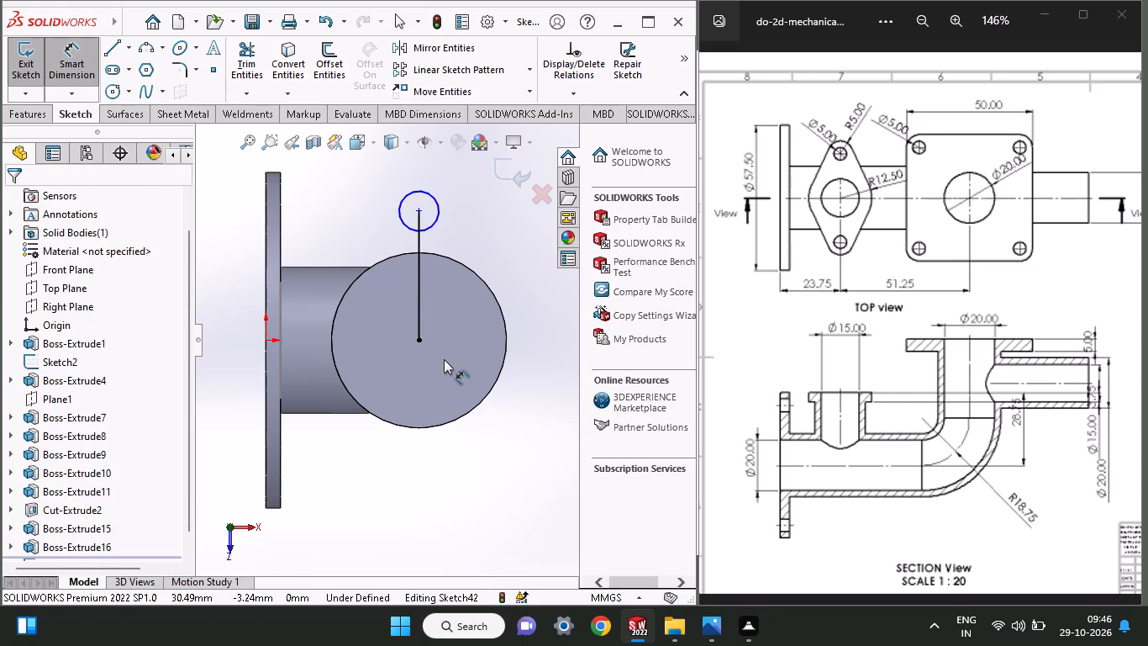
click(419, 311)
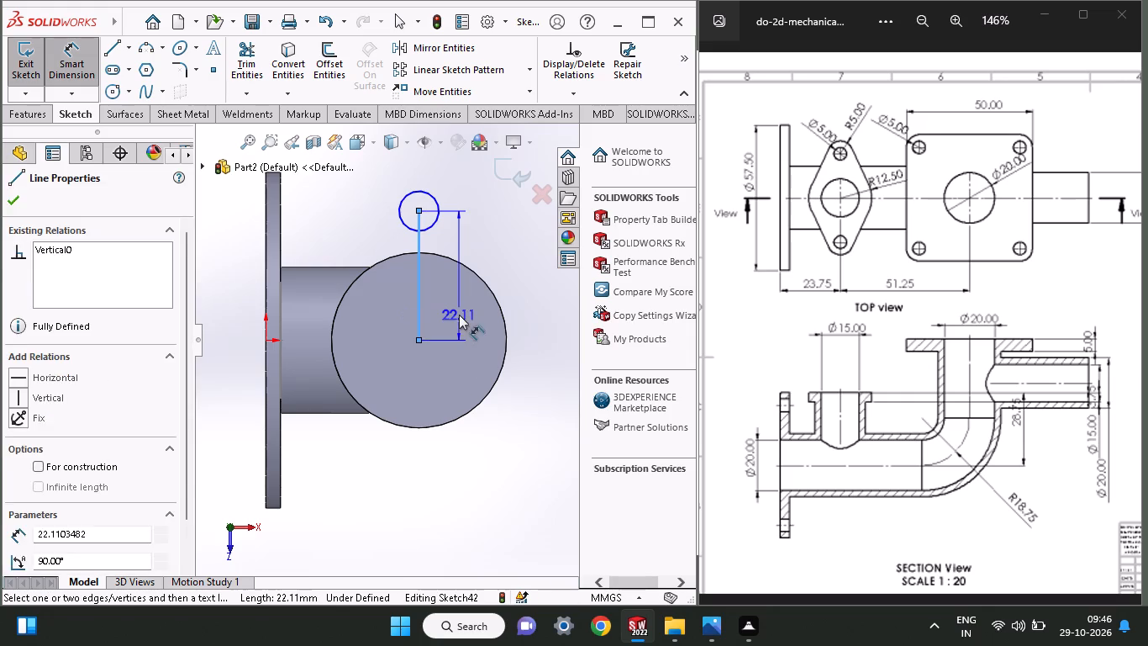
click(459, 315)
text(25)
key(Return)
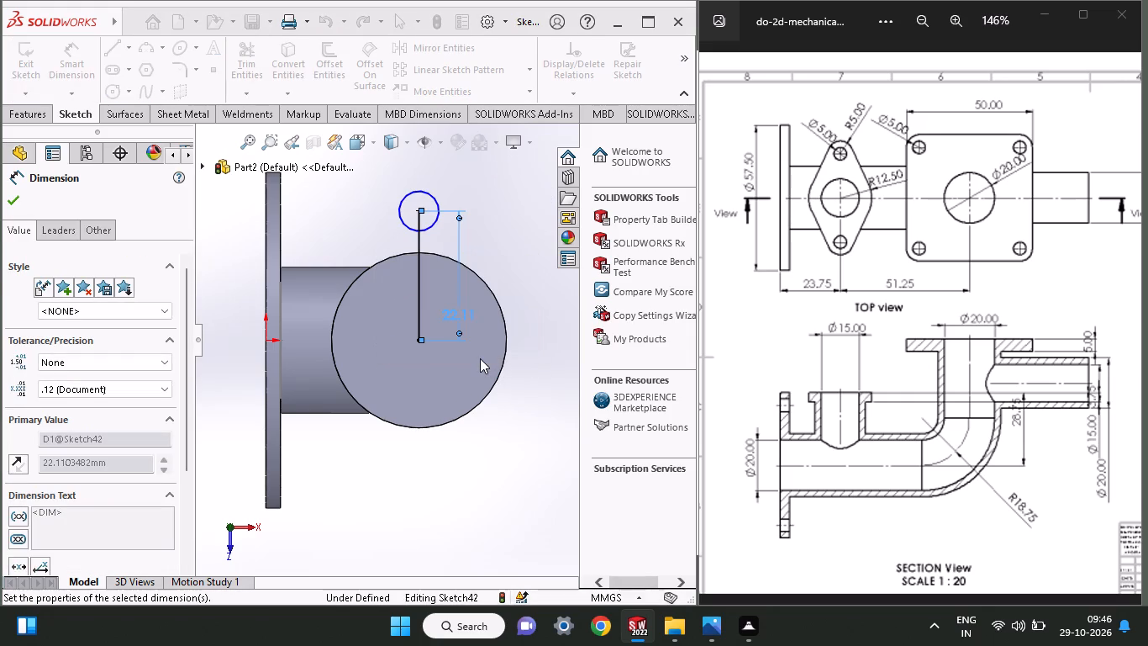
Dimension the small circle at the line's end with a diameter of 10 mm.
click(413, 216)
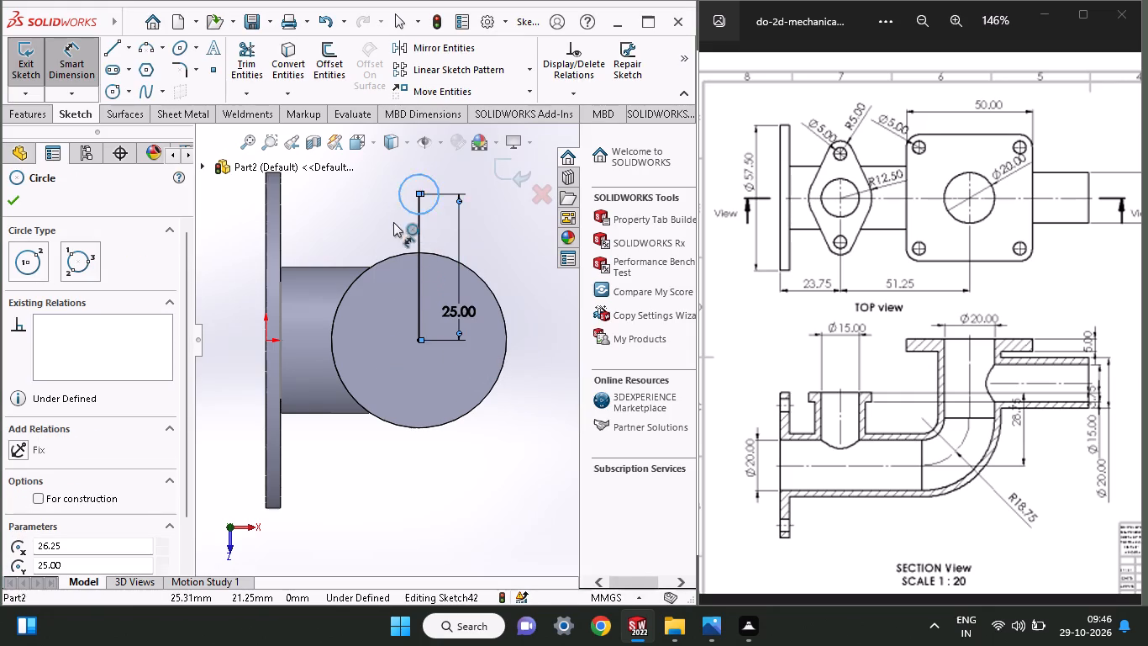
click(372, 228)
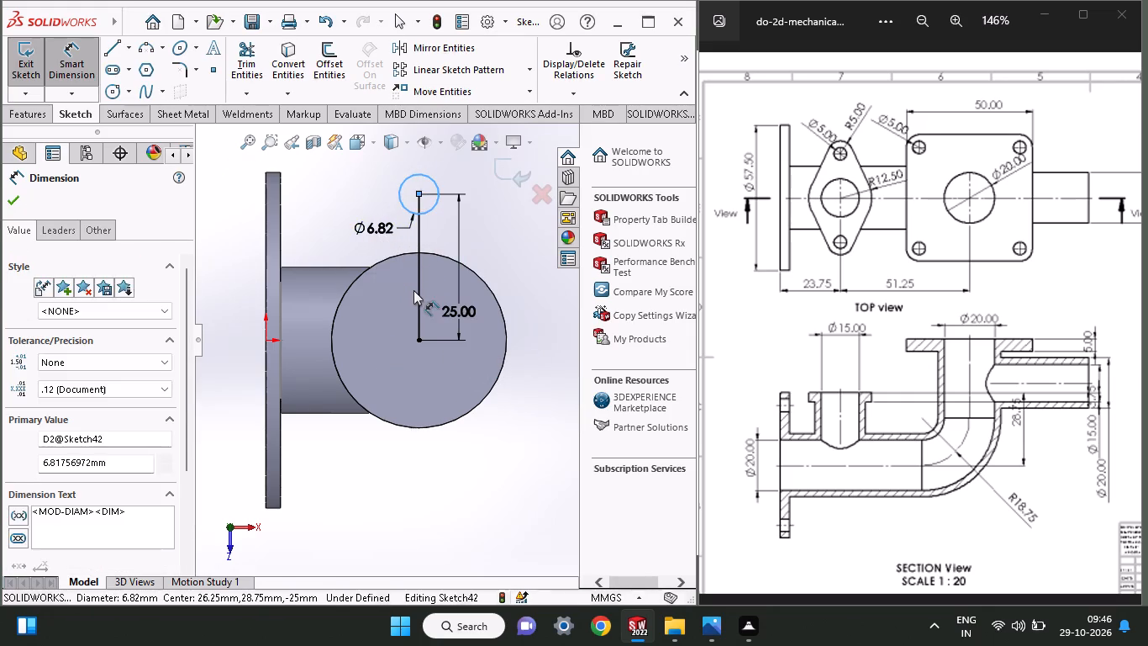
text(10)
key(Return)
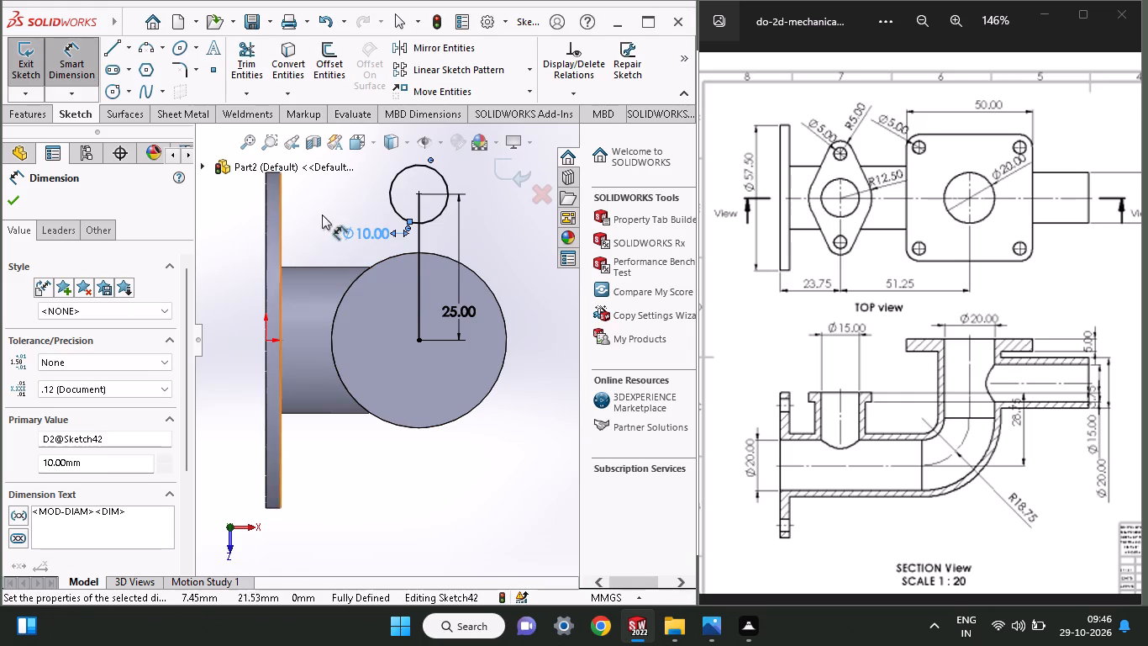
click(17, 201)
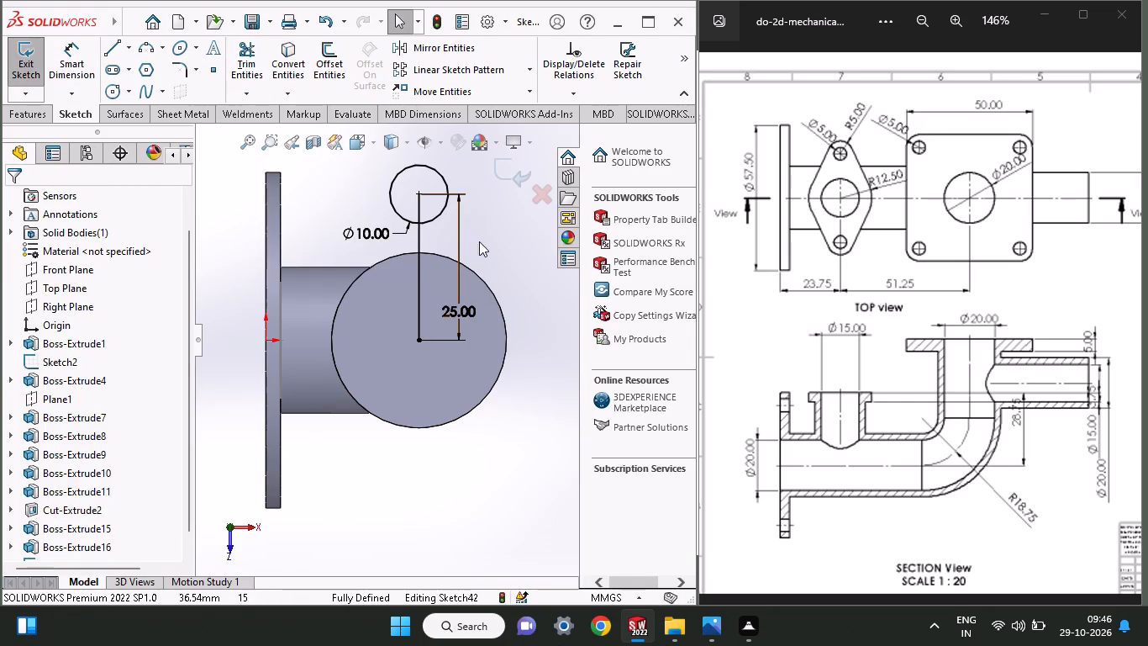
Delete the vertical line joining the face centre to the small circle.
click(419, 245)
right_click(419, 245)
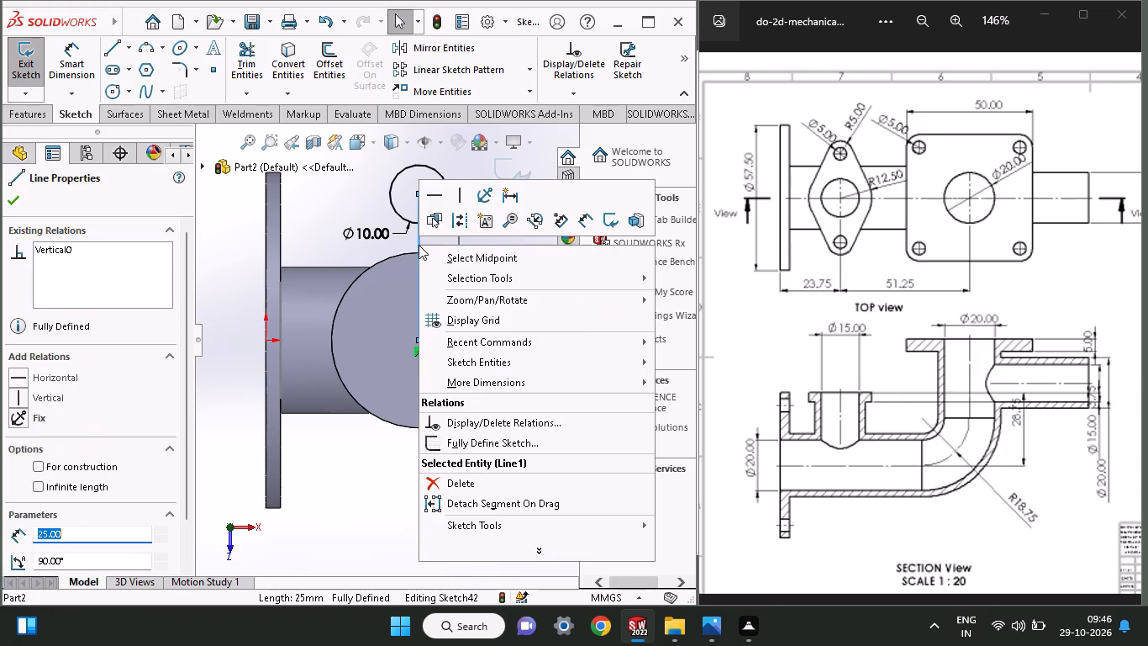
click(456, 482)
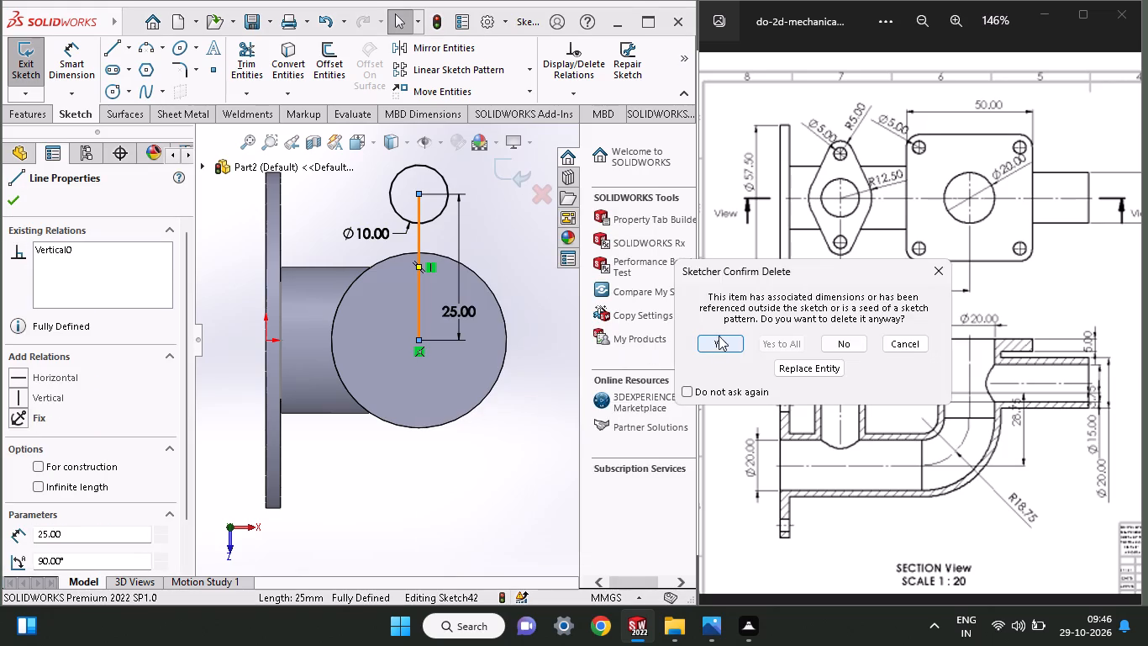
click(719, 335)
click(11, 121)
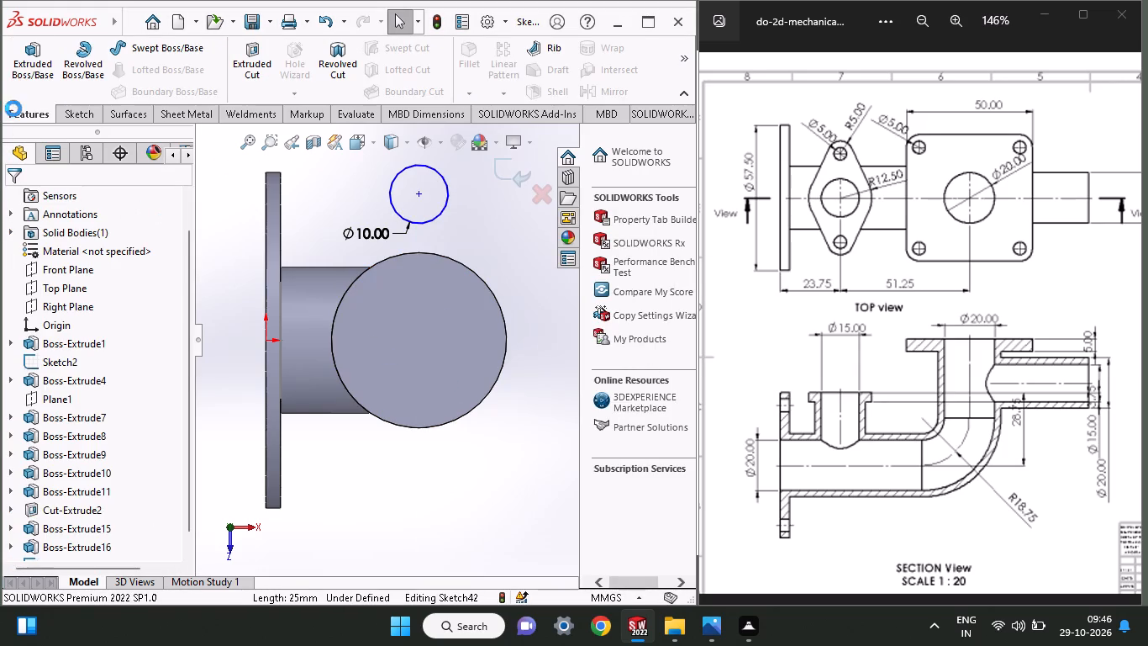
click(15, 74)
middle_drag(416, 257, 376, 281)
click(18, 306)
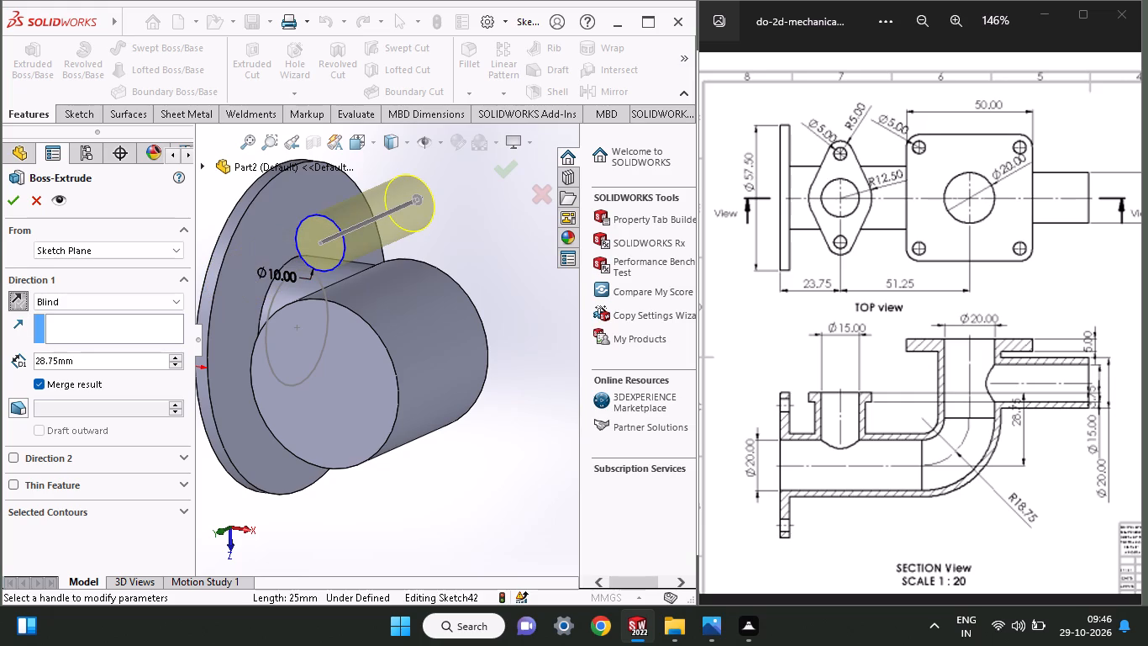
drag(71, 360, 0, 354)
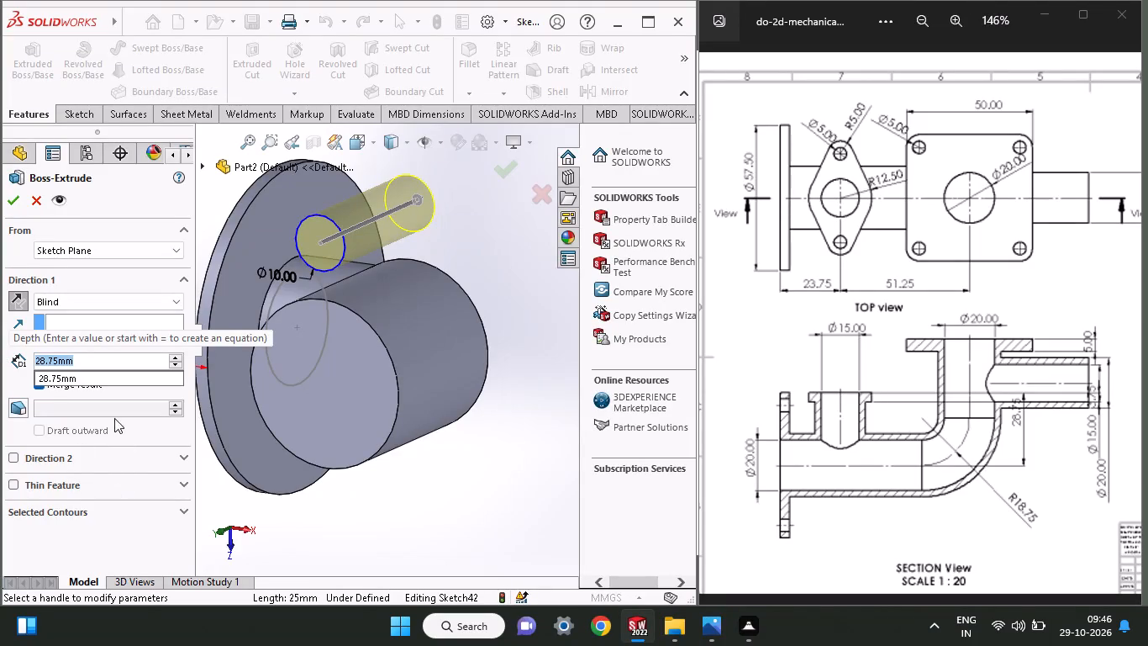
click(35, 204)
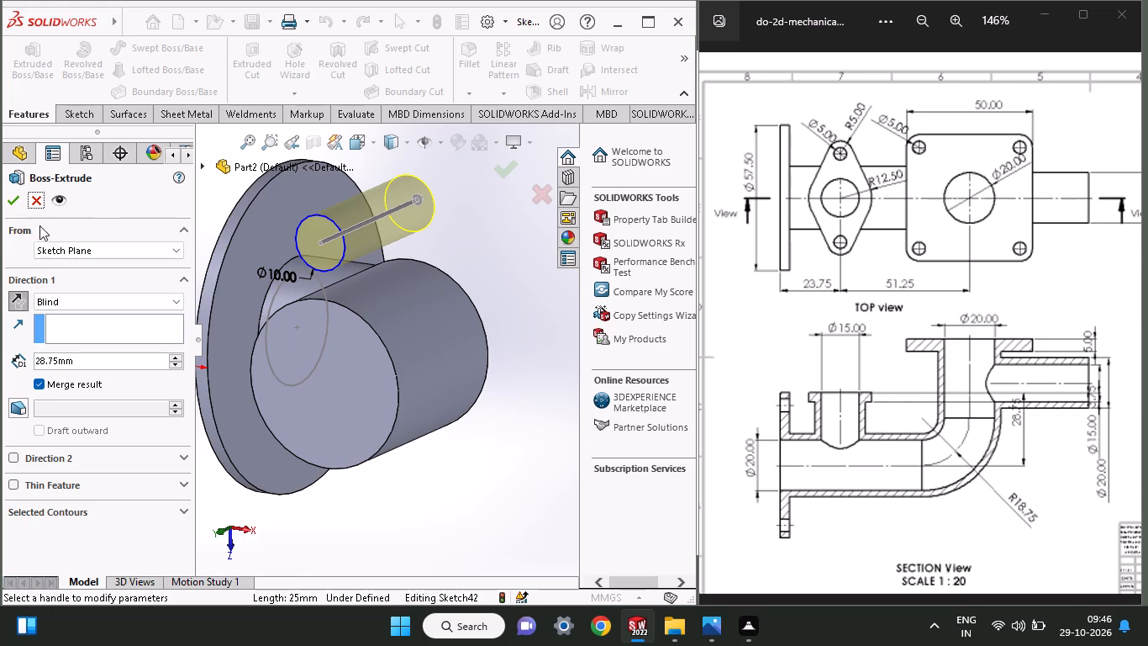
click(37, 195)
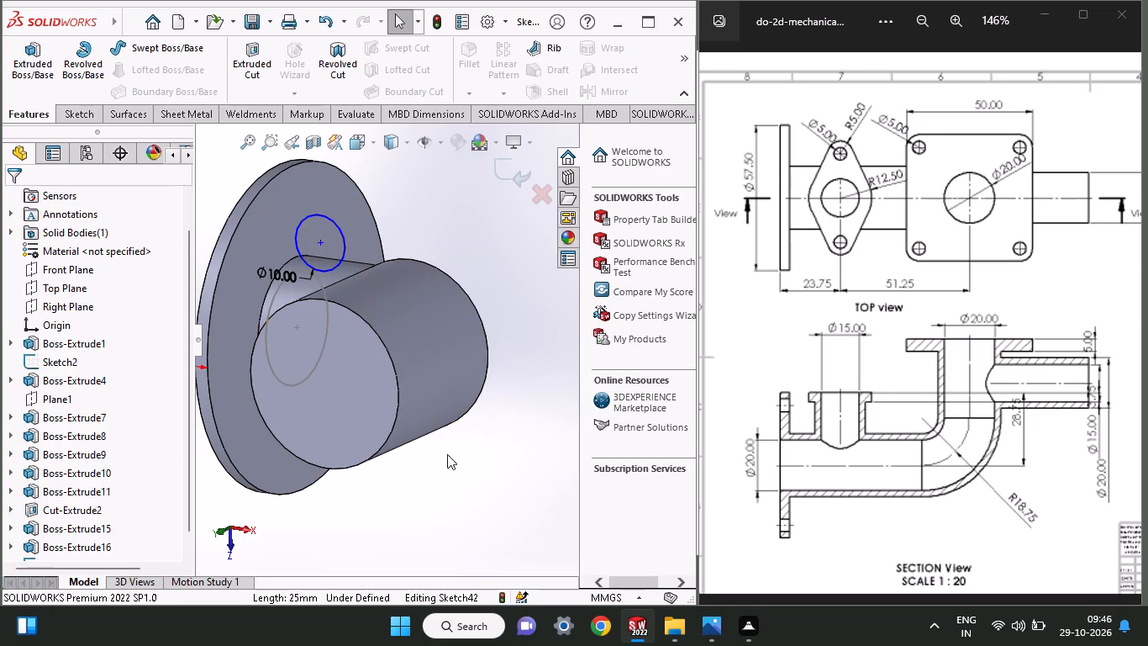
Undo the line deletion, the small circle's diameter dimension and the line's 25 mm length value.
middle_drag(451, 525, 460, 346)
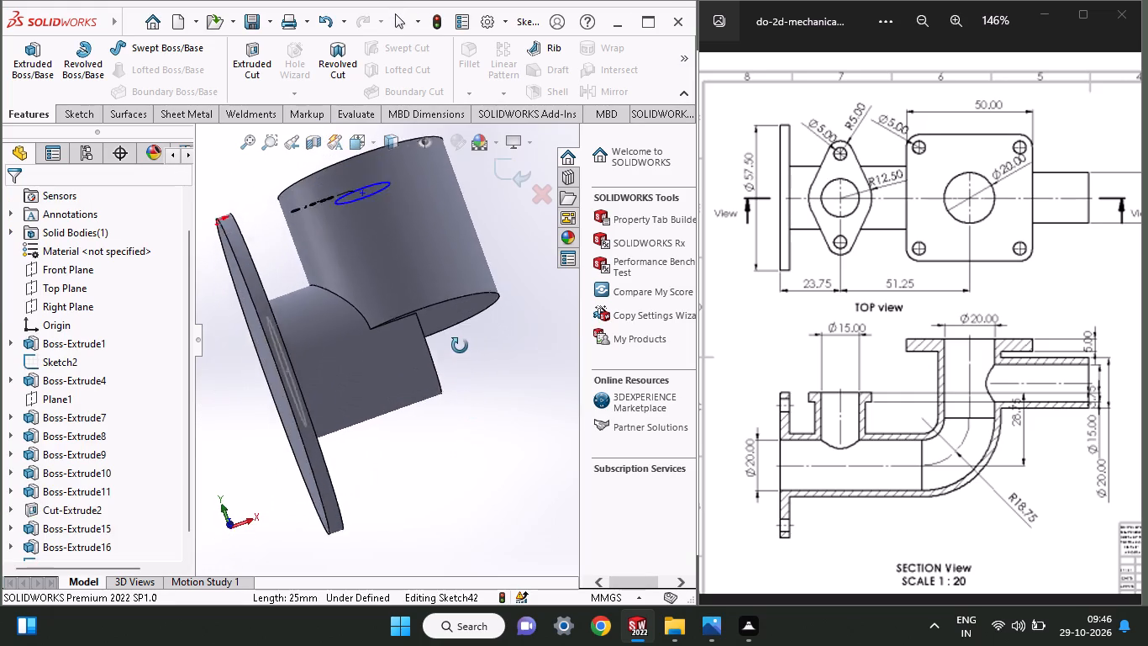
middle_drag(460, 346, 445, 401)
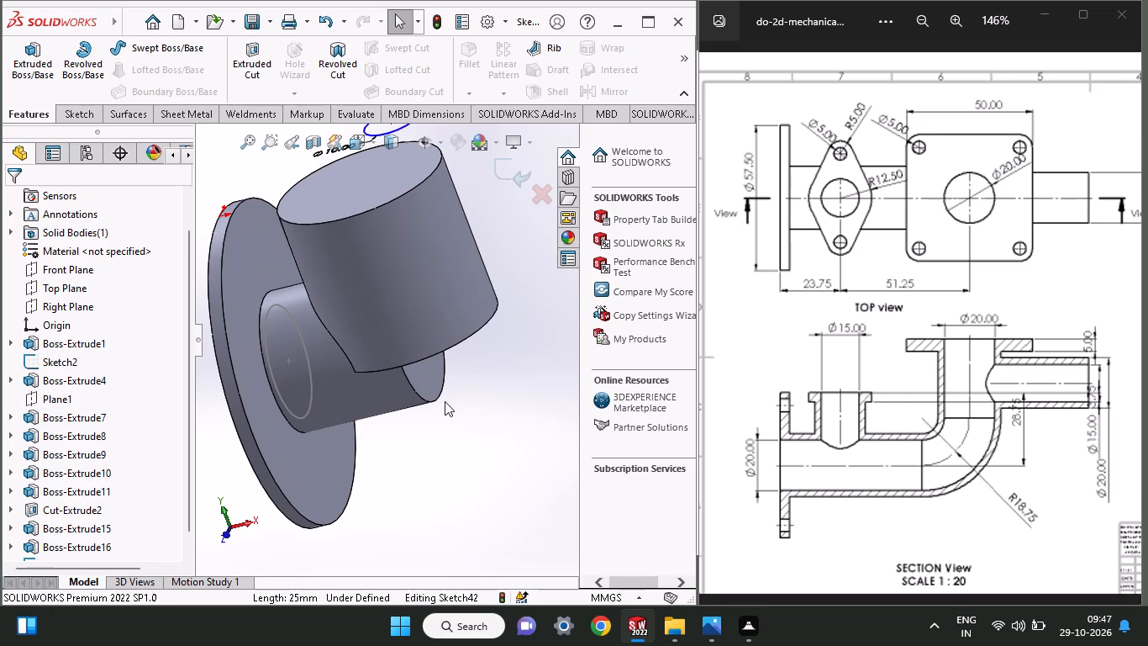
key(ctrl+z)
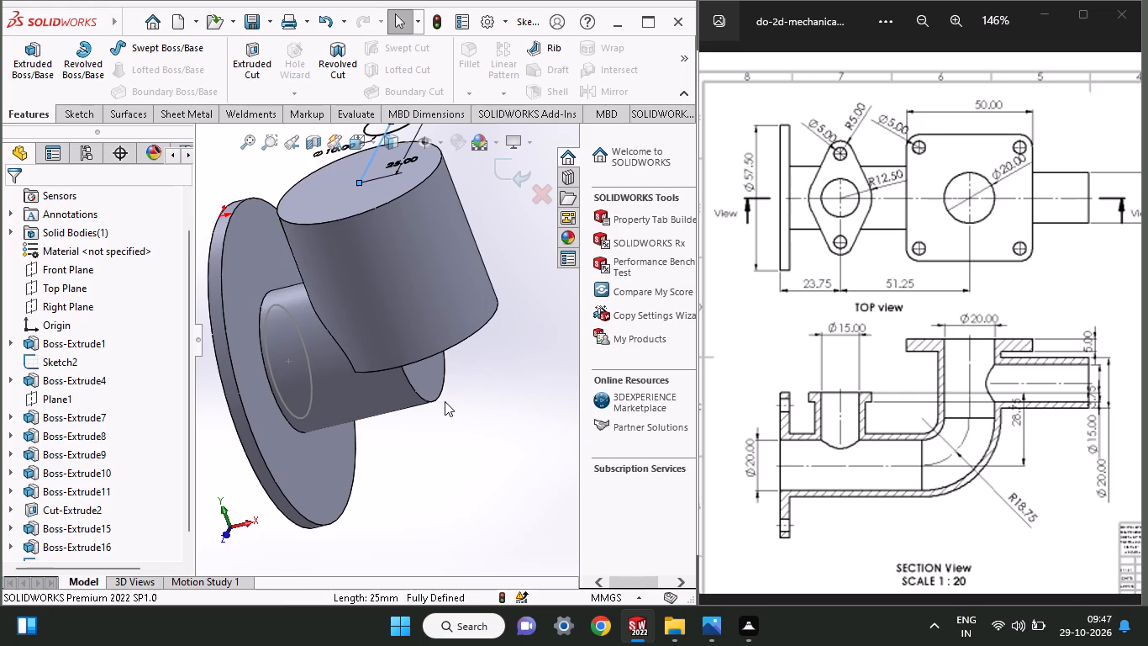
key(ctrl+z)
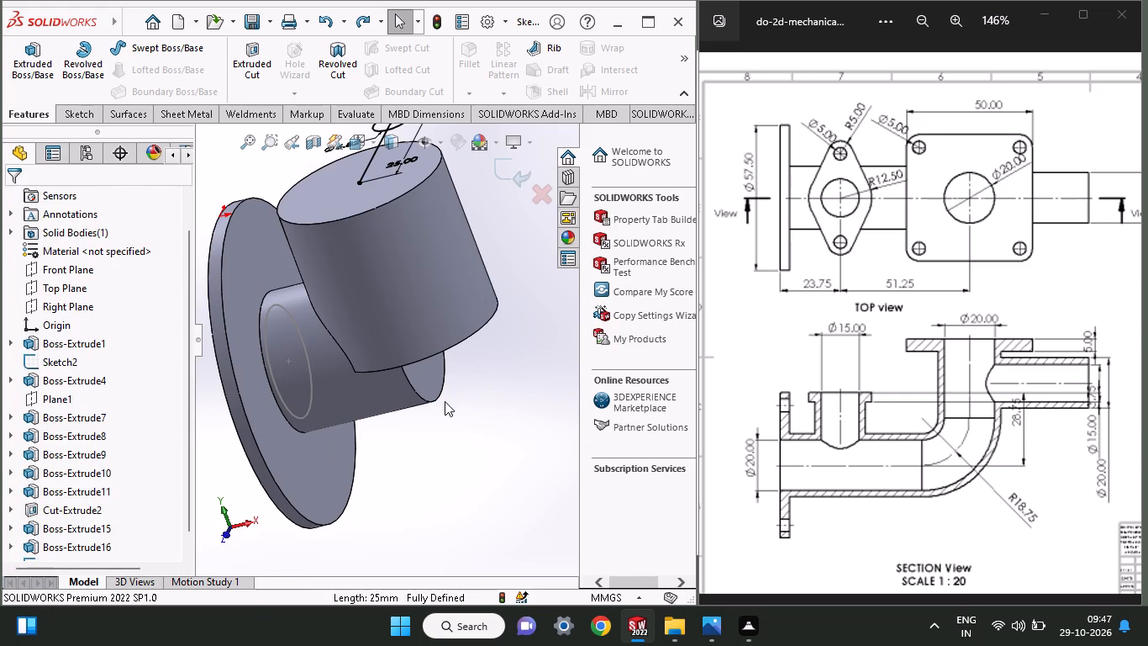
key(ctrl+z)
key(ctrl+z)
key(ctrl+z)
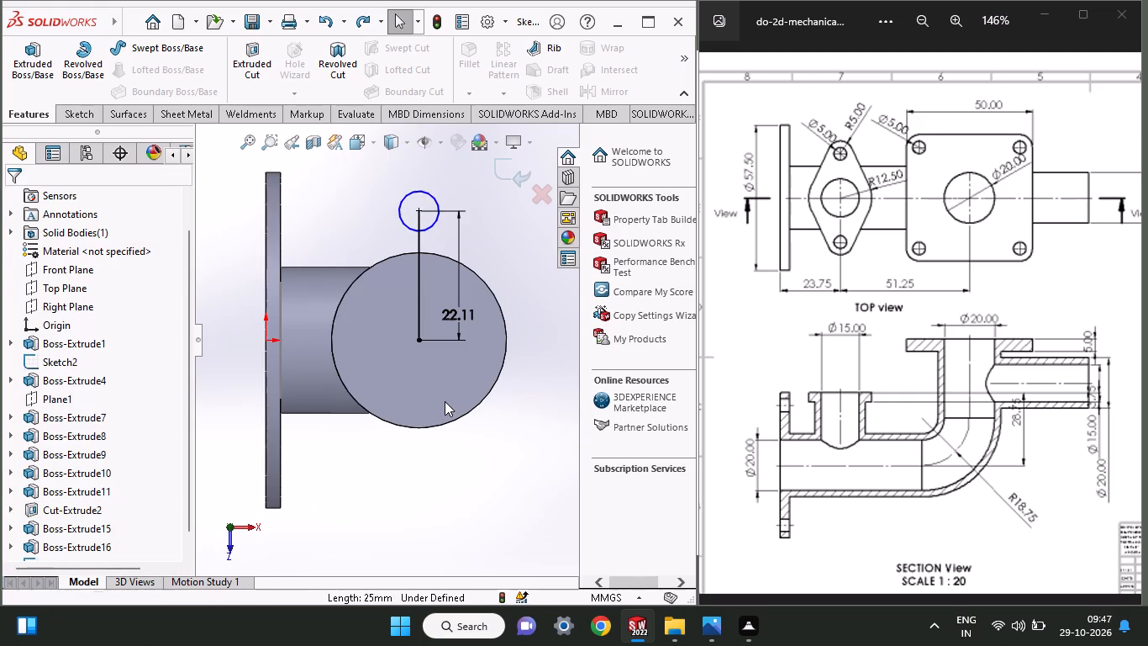
Undo the flange sketch and the vertical branch's extrusion, back to the branch's 30 mm circle sketch.
key(ctrl+z)
key(ctrl+z)
key(ctrl+z)
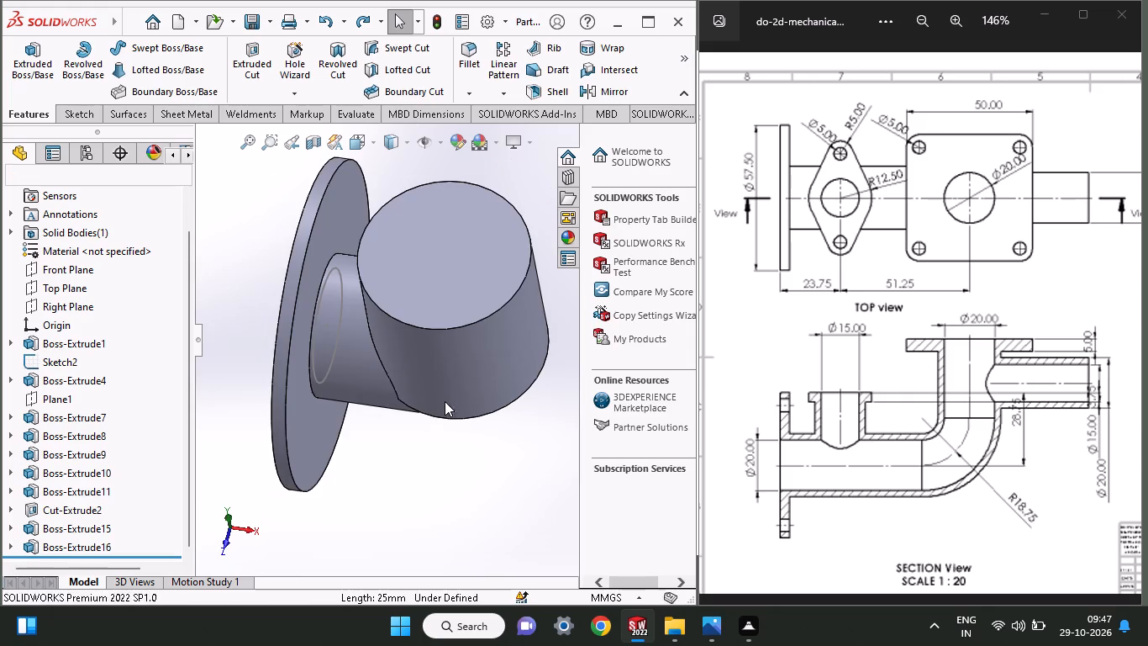
key(ctrl+z)
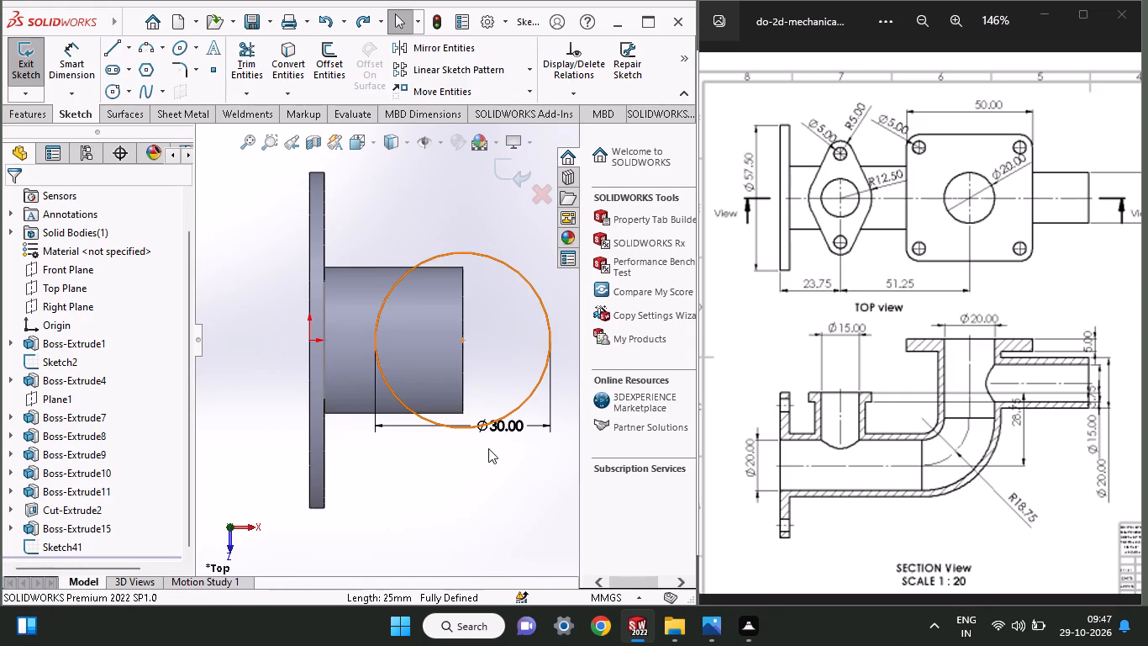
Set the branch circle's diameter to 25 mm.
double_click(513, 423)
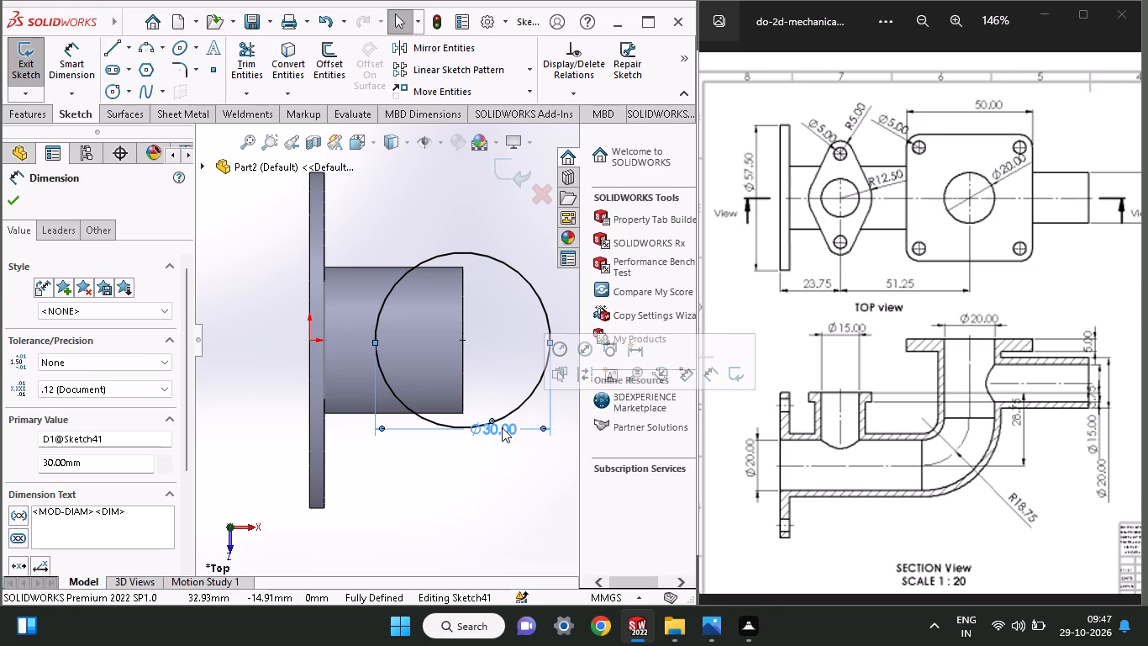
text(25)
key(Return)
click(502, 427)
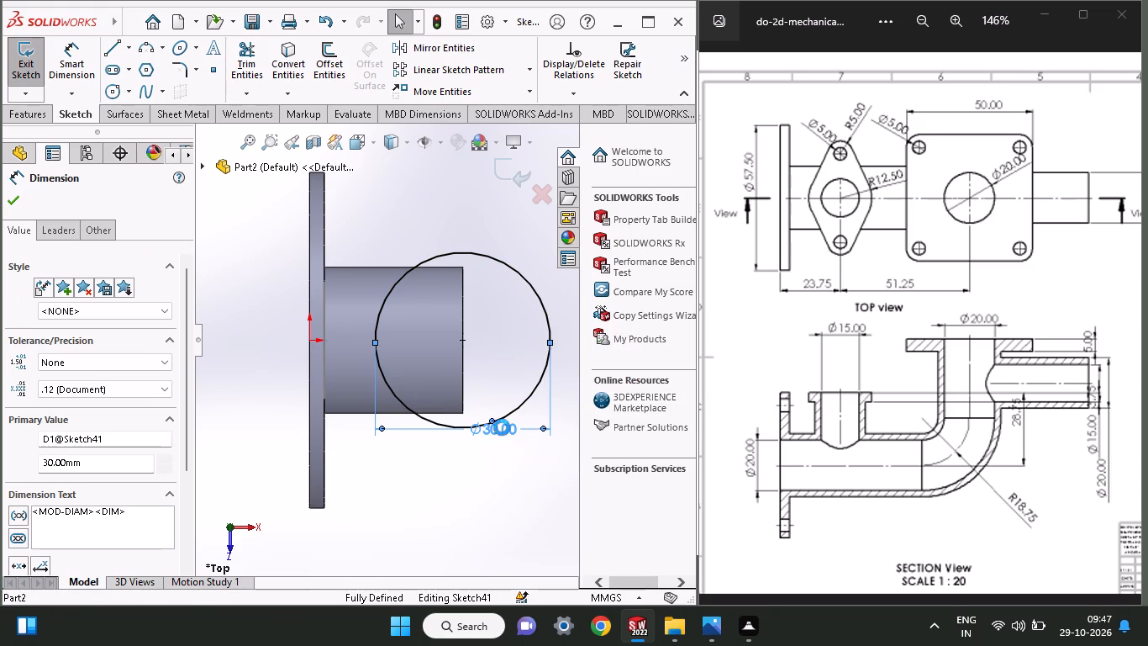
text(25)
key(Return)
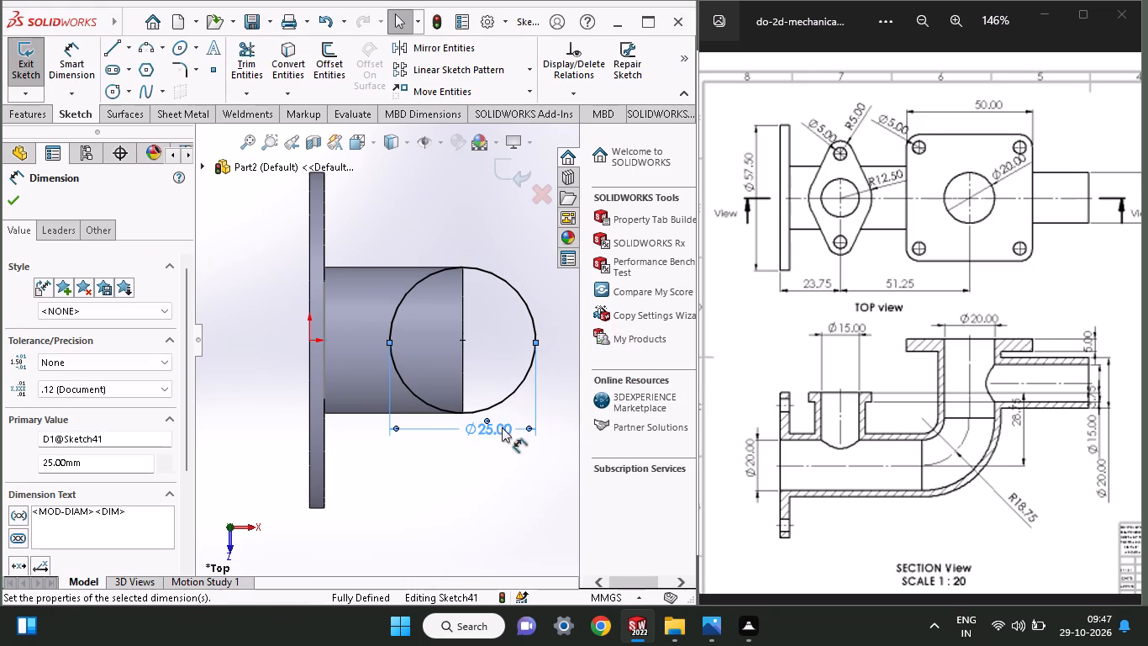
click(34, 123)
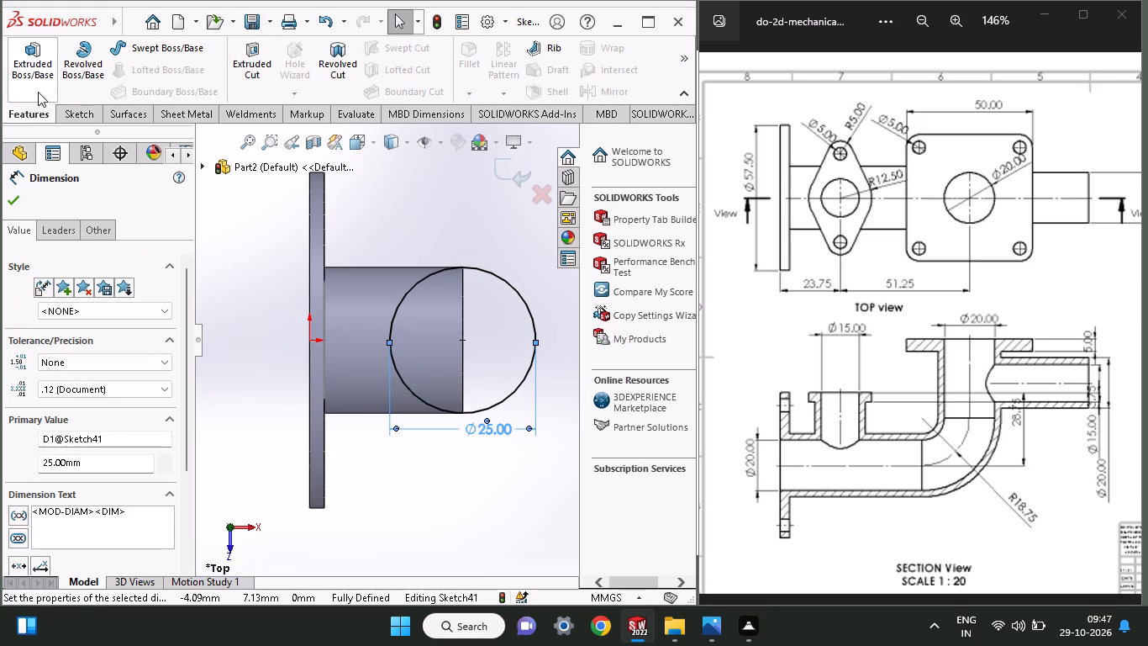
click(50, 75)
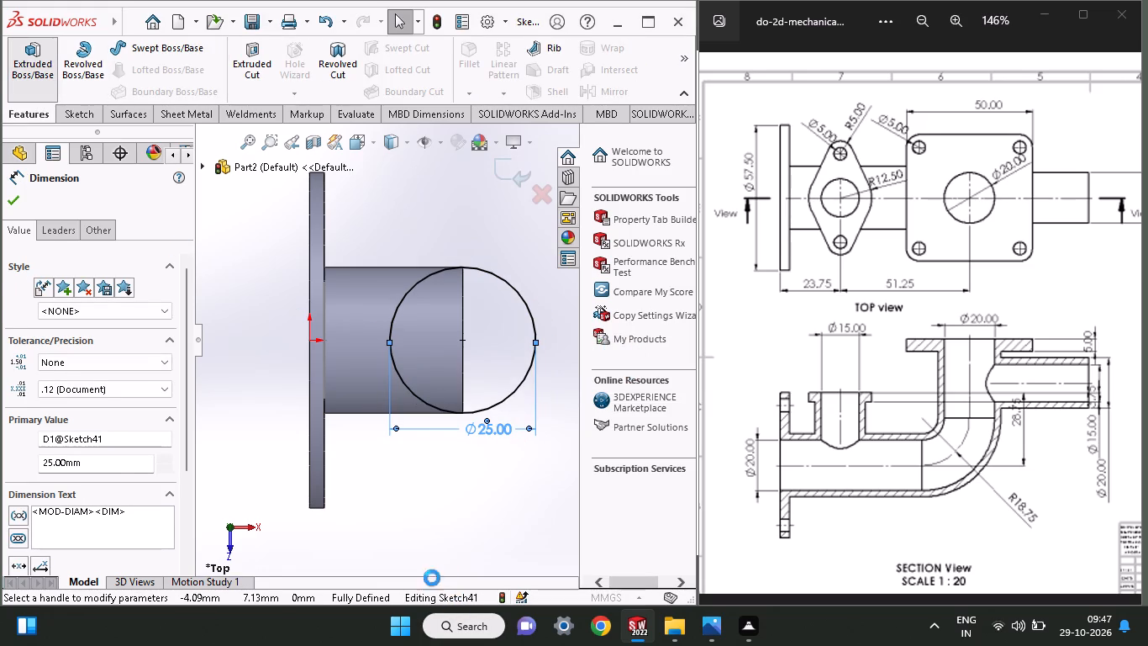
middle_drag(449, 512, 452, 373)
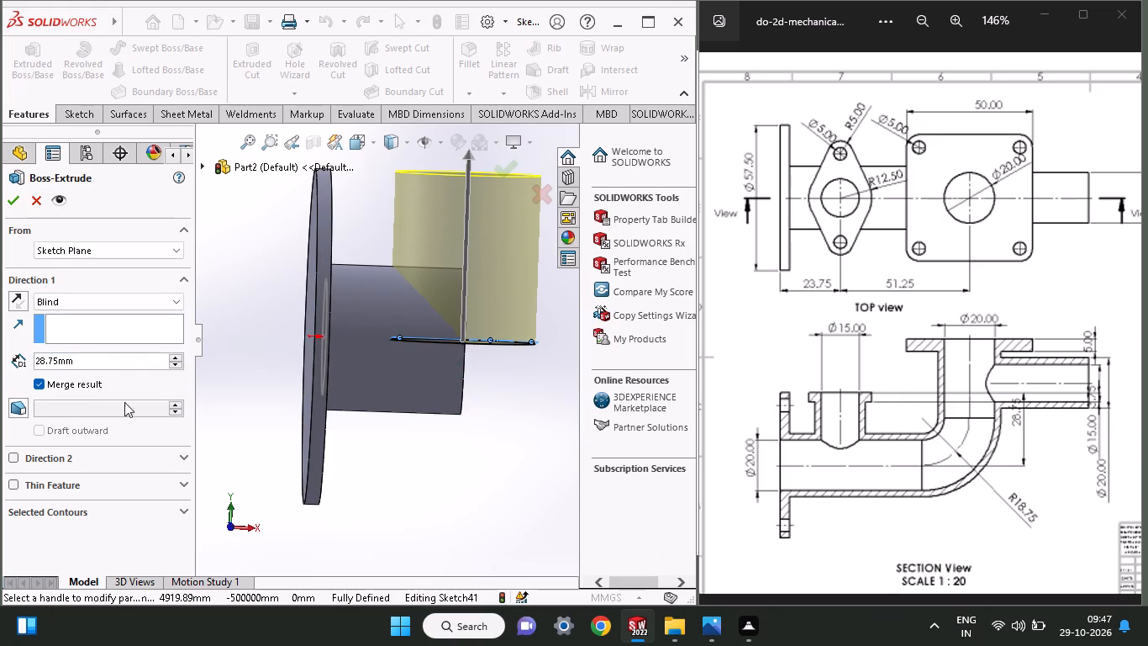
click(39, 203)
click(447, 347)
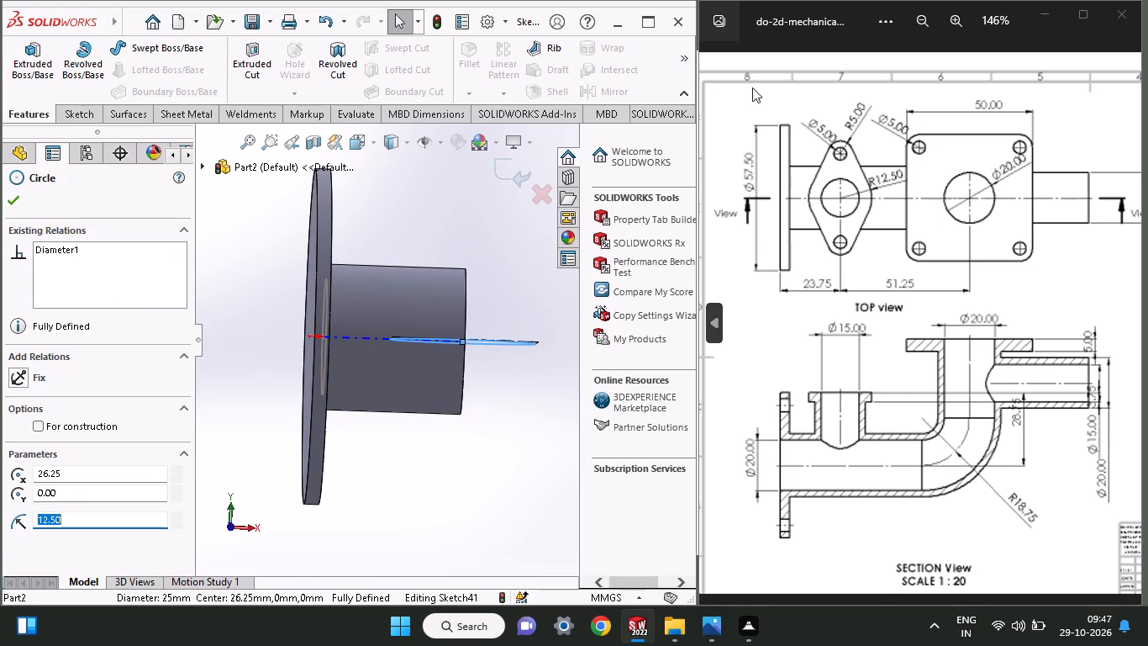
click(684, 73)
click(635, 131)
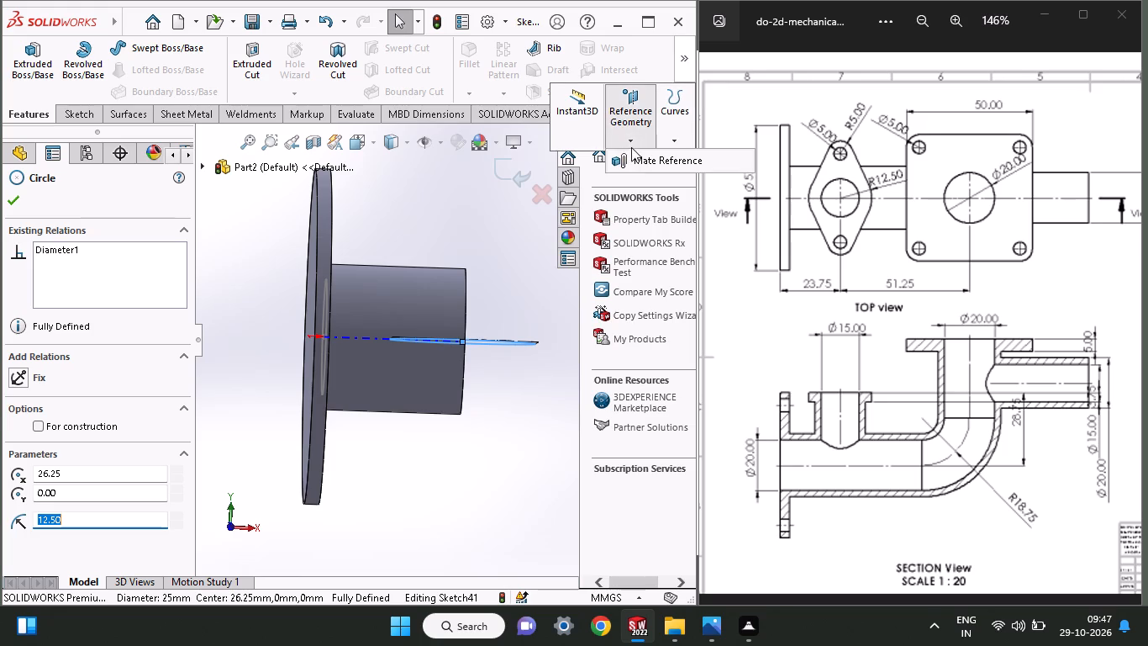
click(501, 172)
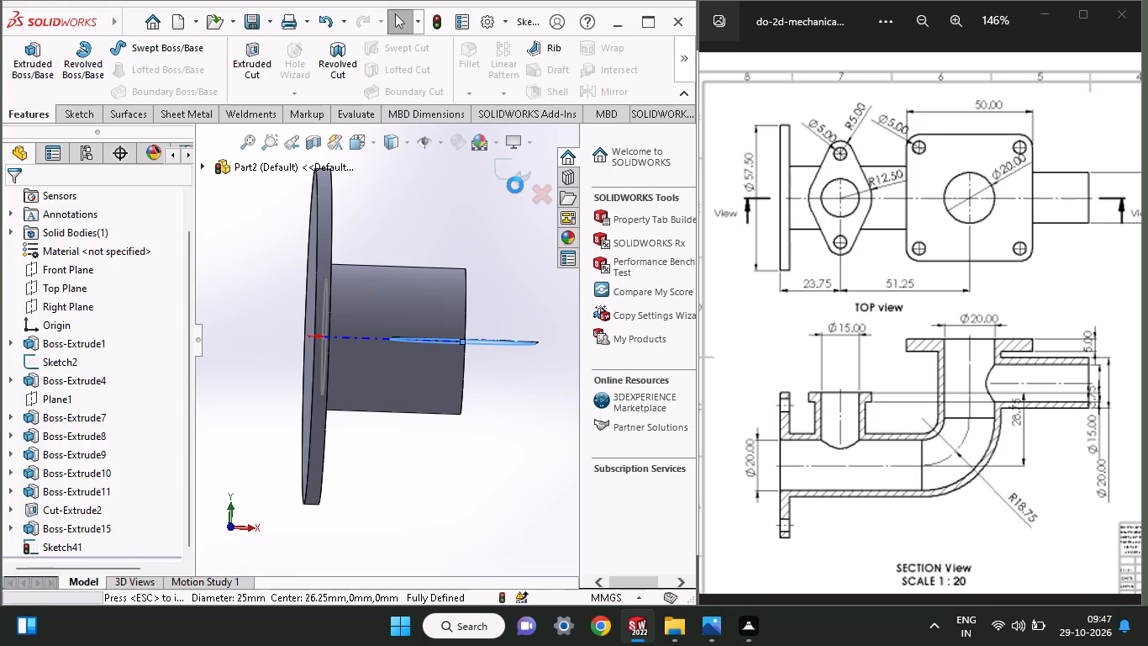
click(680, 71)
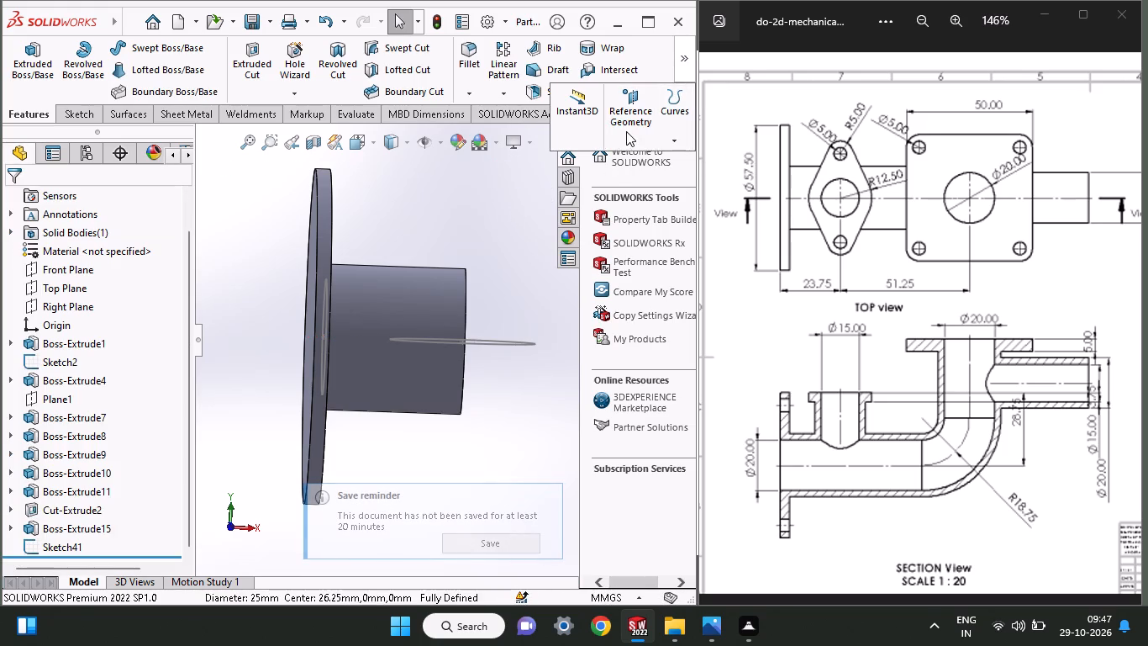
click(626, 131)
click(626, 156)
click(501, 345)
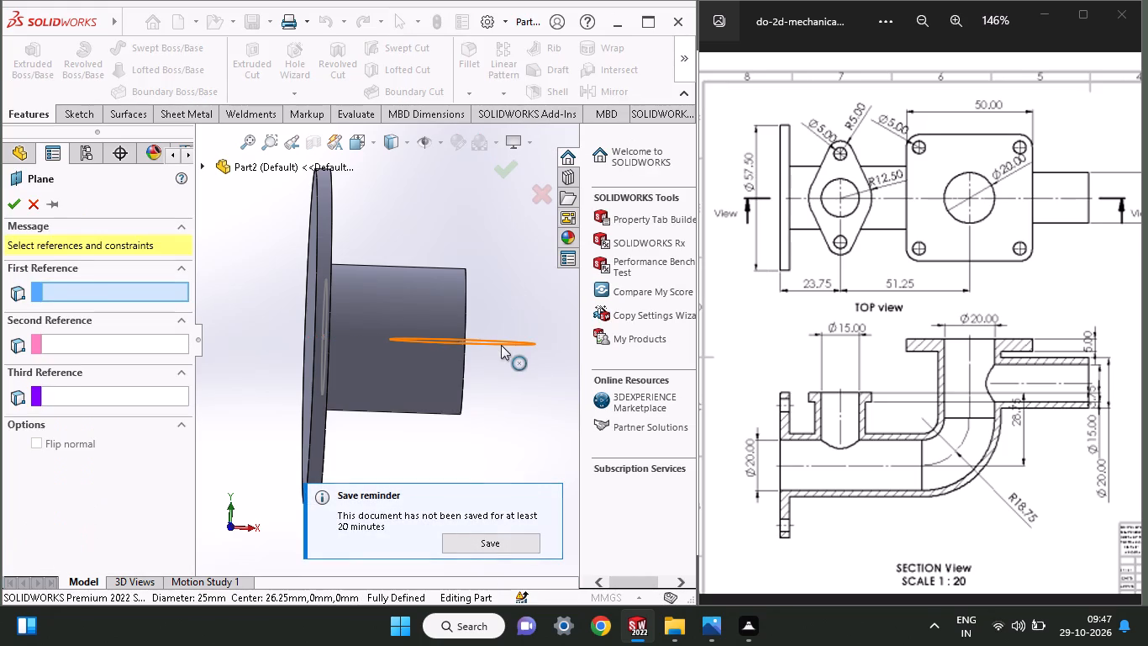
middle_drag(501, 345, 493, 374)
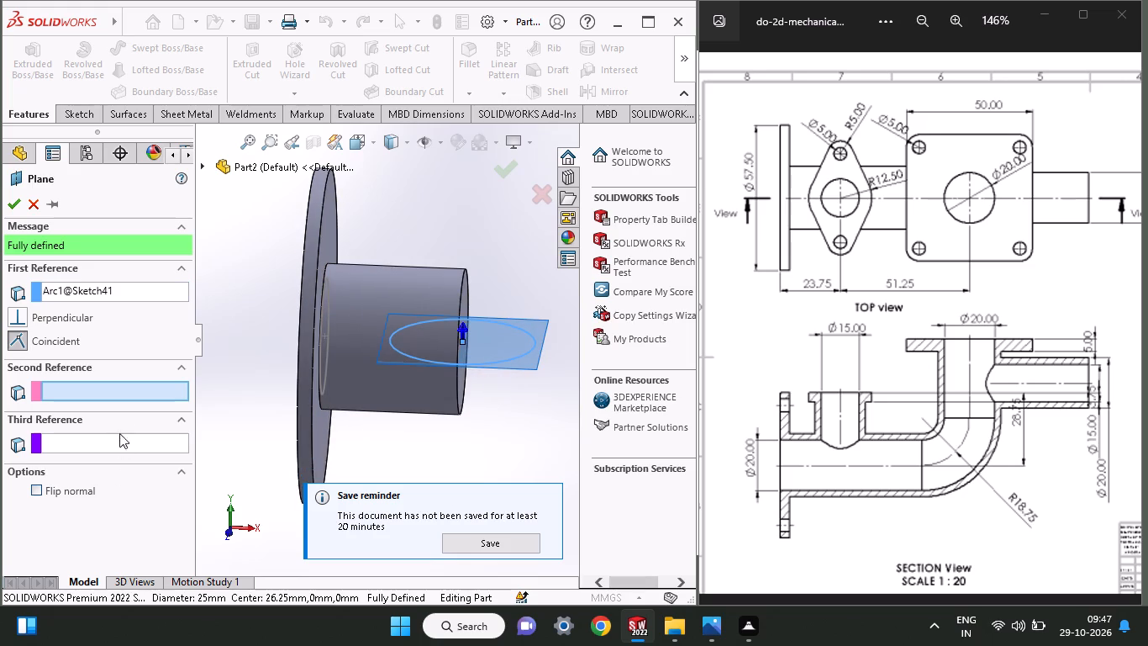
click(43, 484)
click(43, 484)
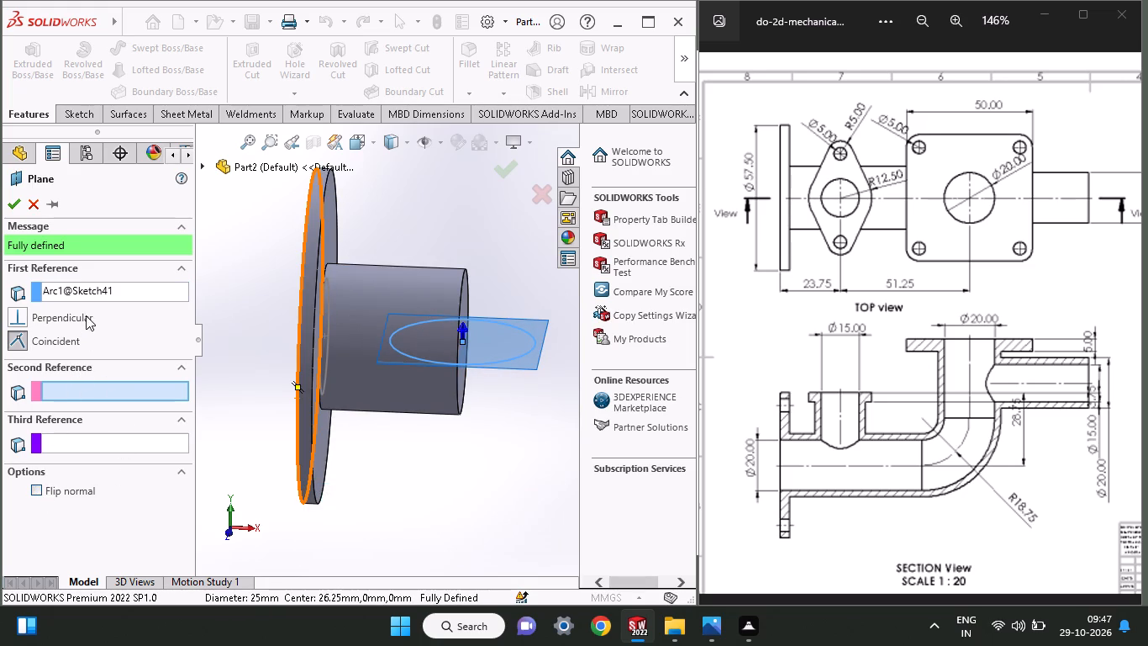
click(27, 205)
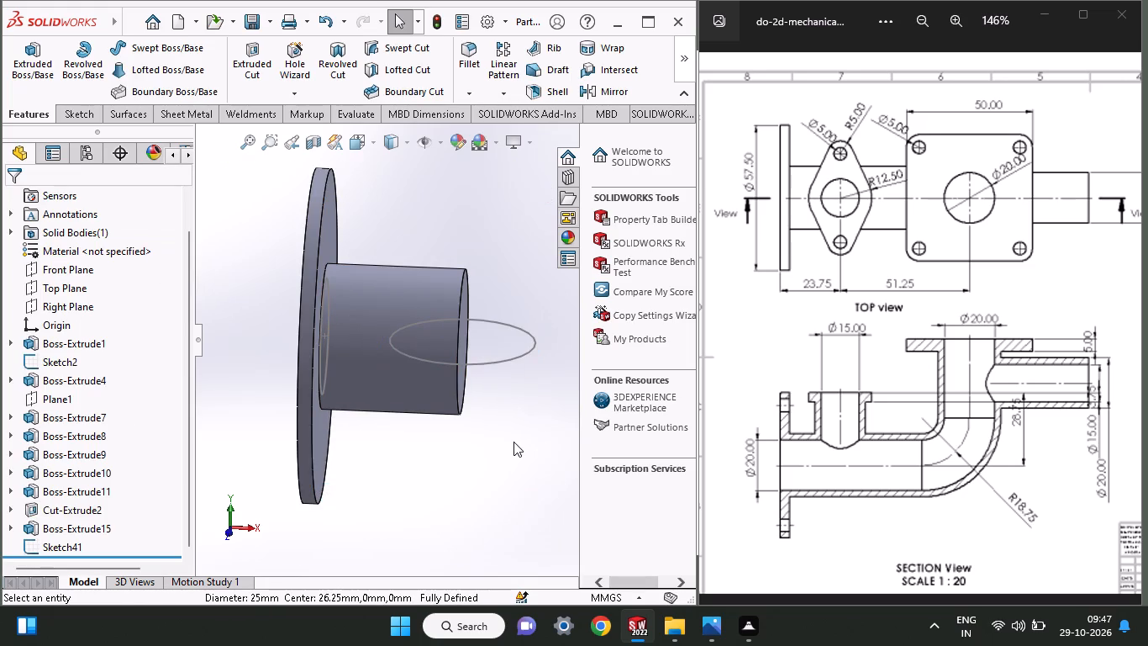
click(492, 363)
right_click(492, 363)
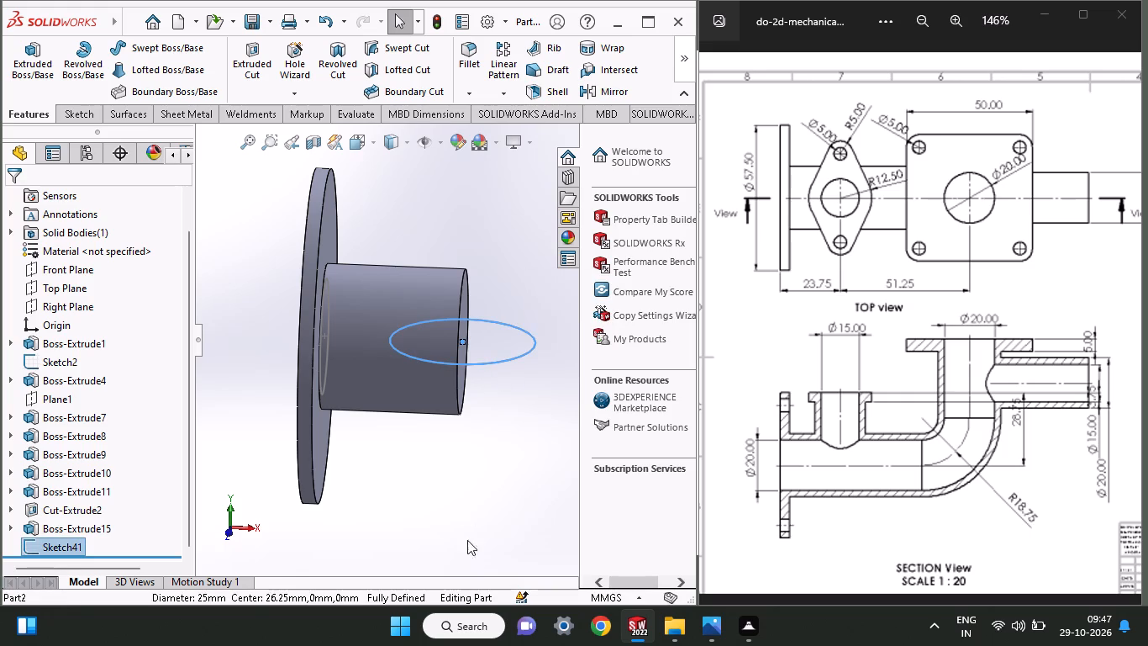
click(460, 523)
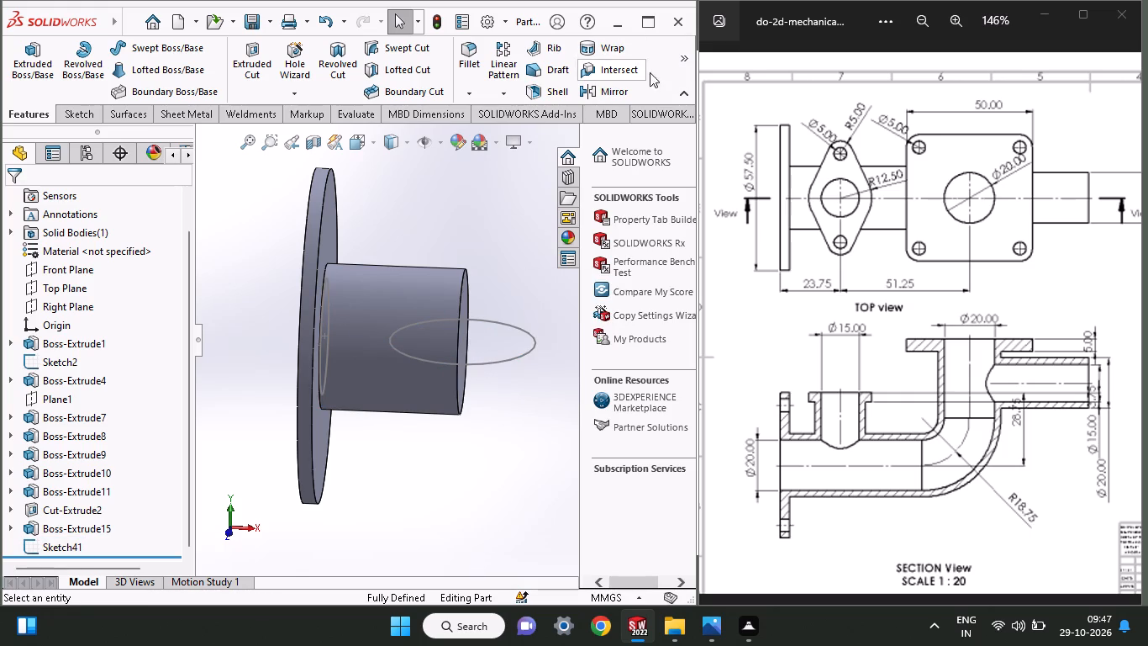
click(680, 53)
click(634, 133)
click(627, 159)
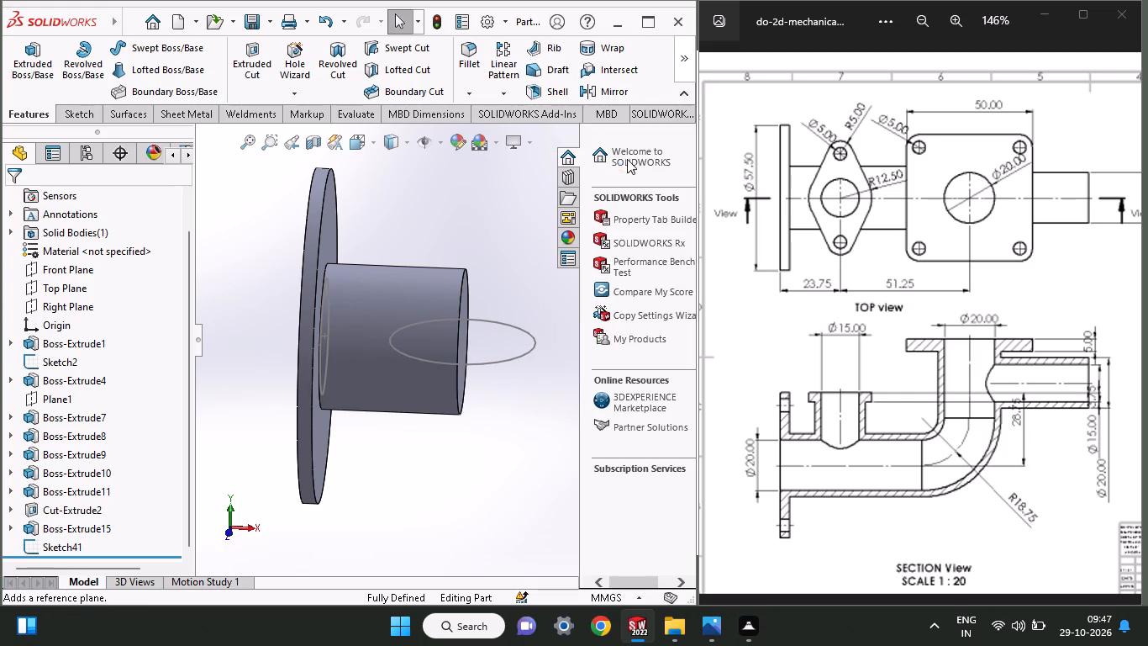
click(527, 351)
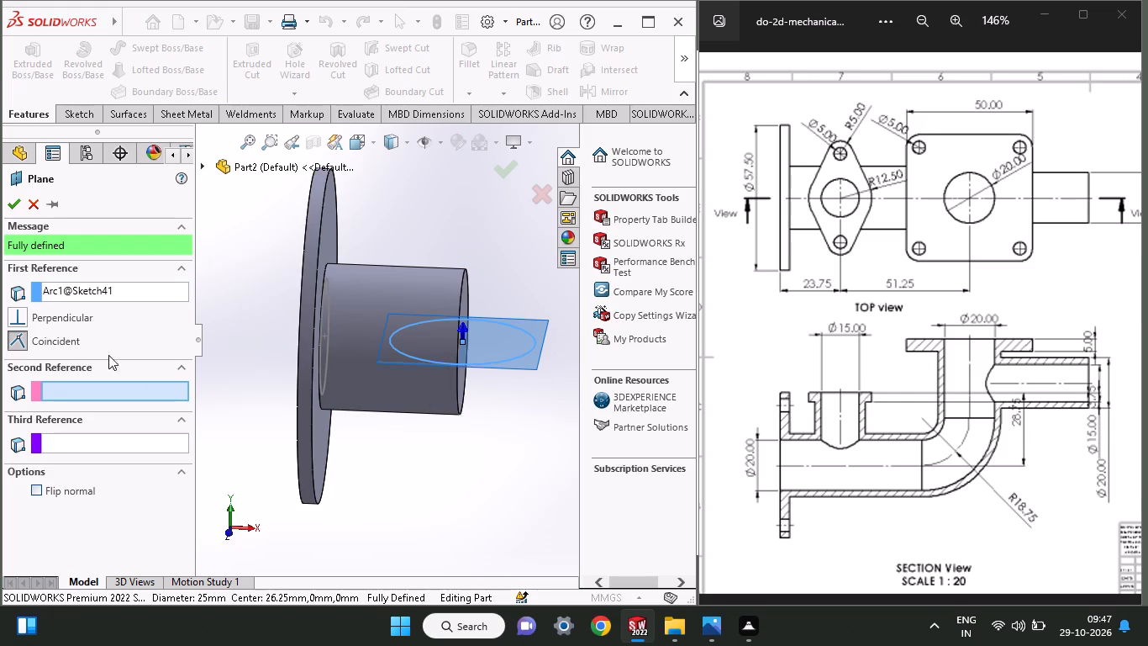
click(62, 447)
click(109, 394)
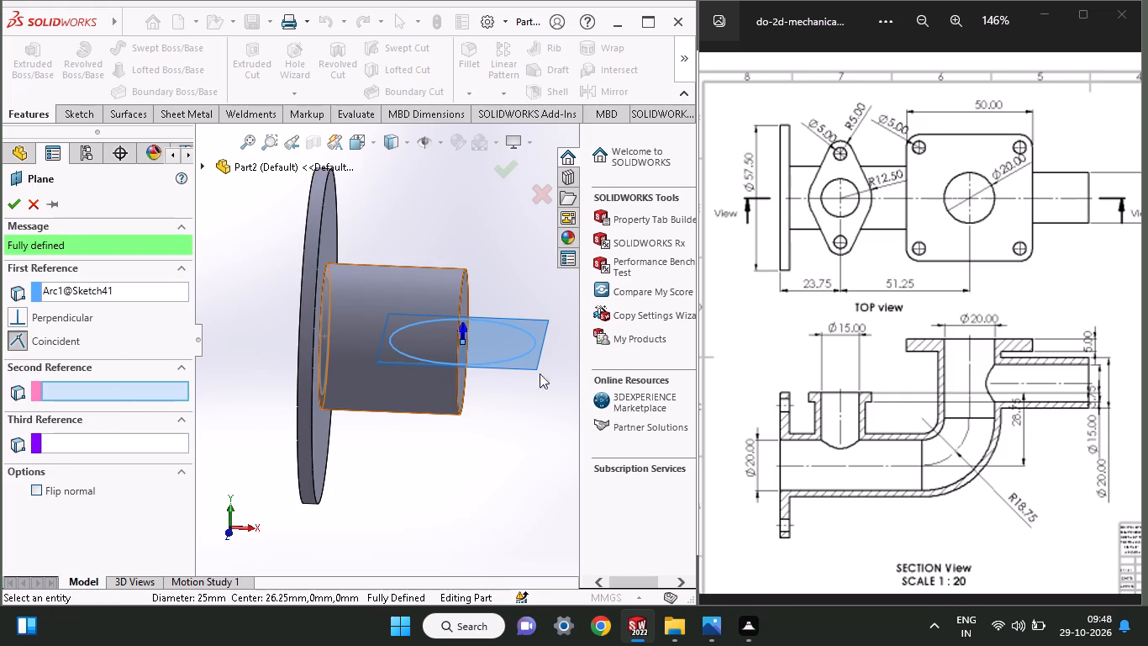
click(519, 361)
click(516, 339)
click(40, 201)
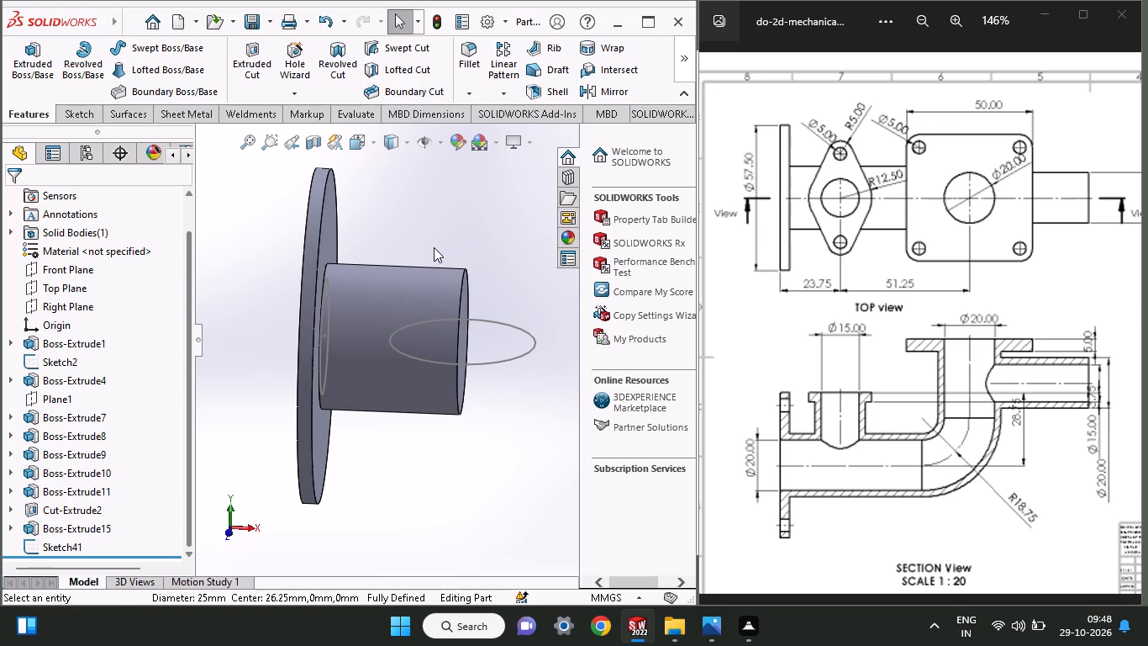
Delete the branch's circle sketch at the end of the horizontal pipe.
click(493, 361)
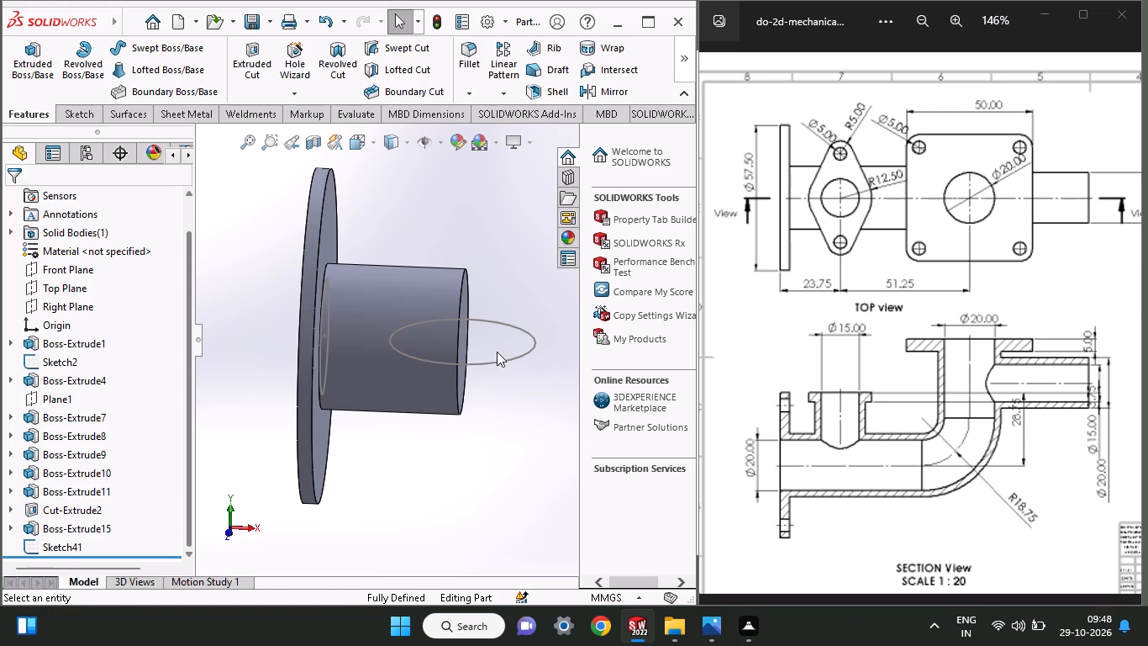
click(497, 363)
right_click(497, 363)
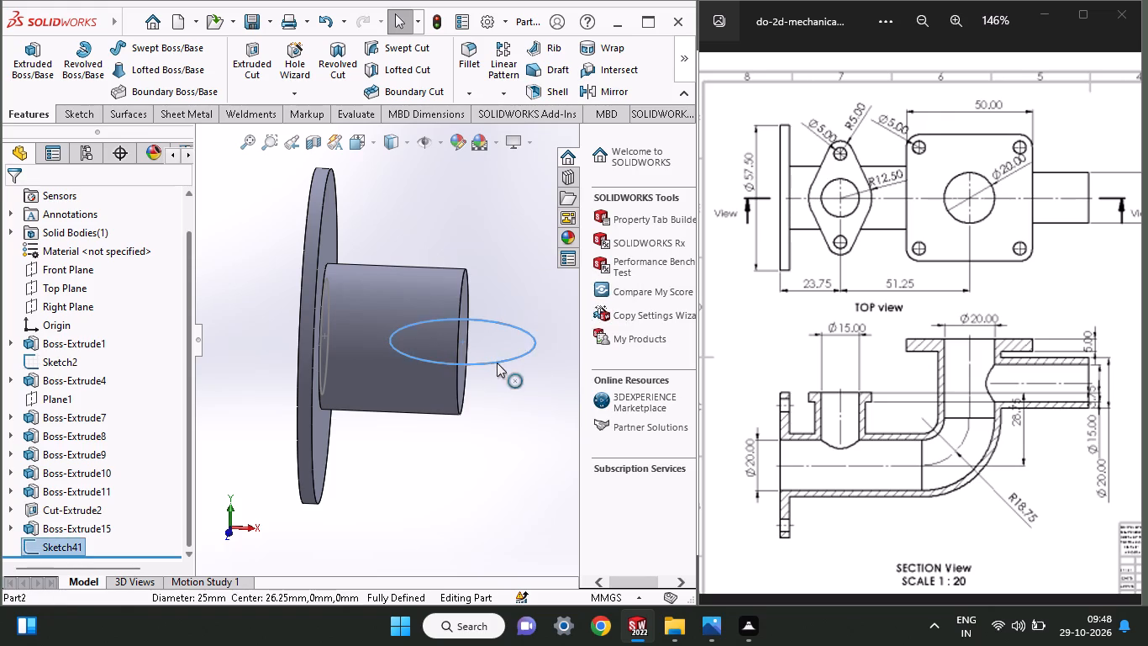
click(527, 575)
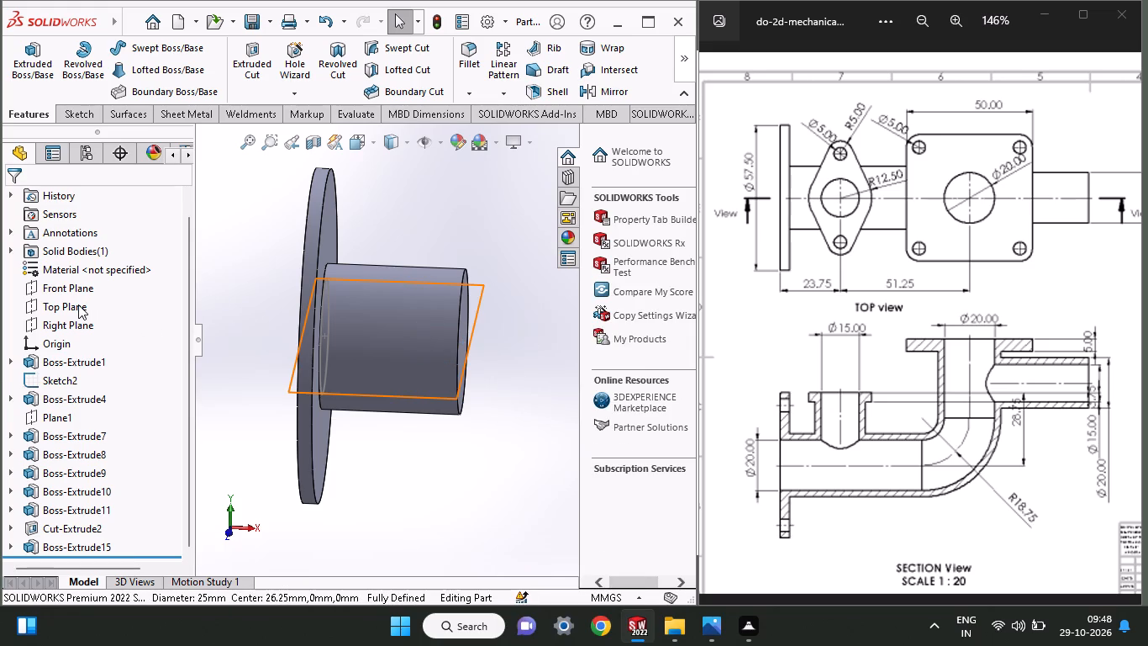
Create a reference plane parallel to the Top Plane, offset upward by 28.75 mm.
click(78, 304)
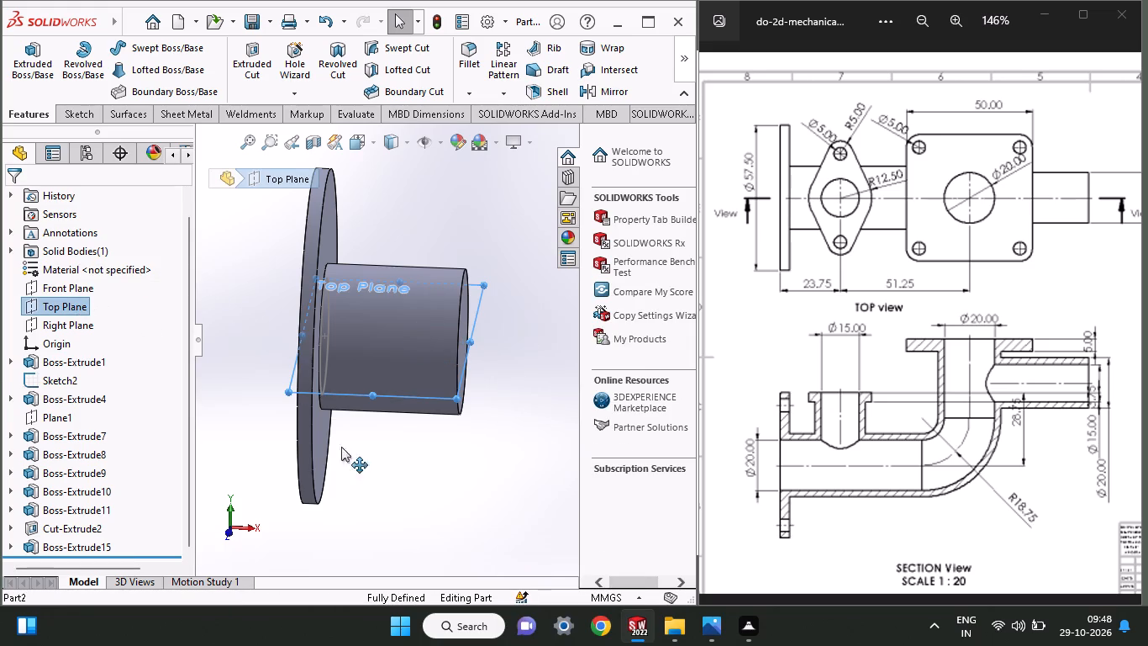
middle_drag(419, 554, 409, 536)
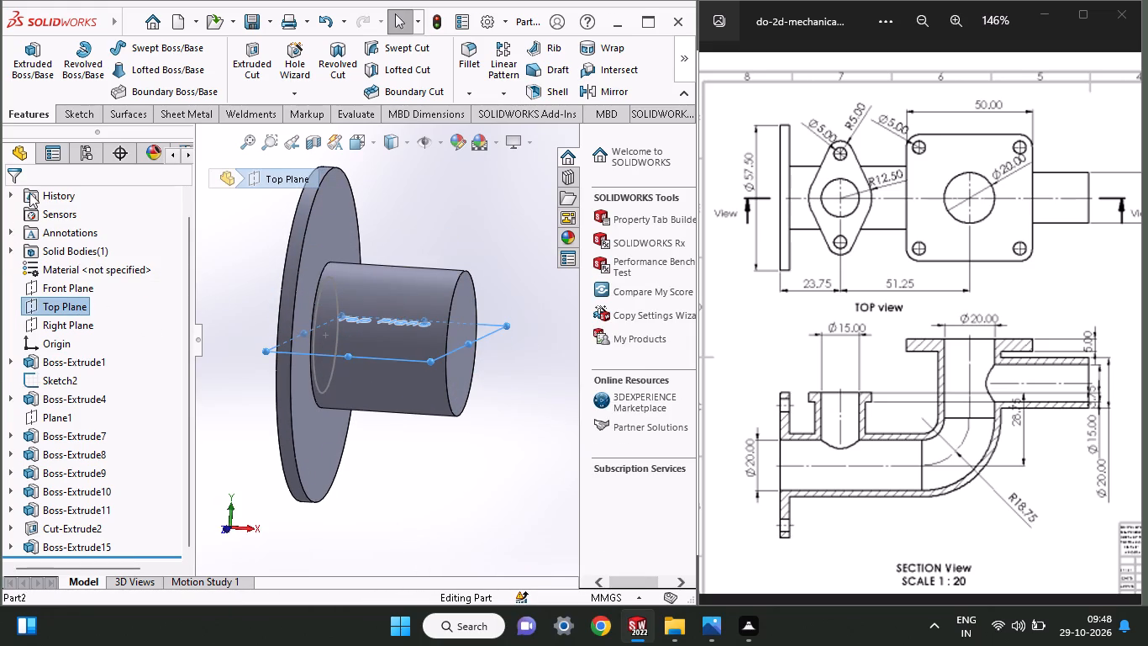
click(683, 77)
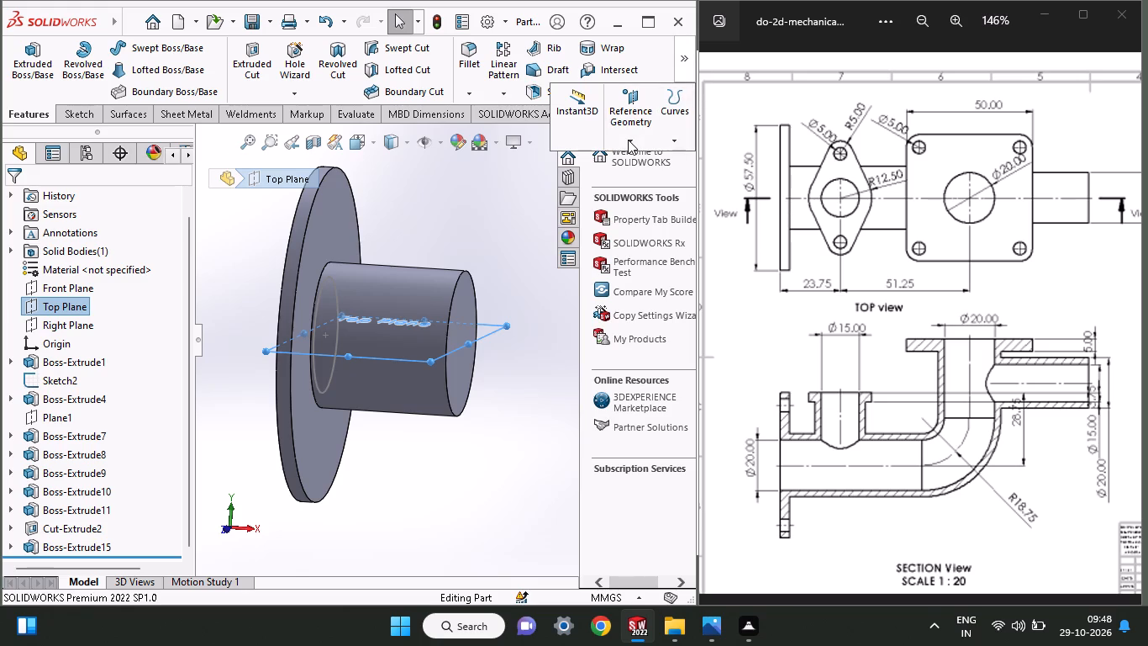
click(628, 140)
click(625, 156)
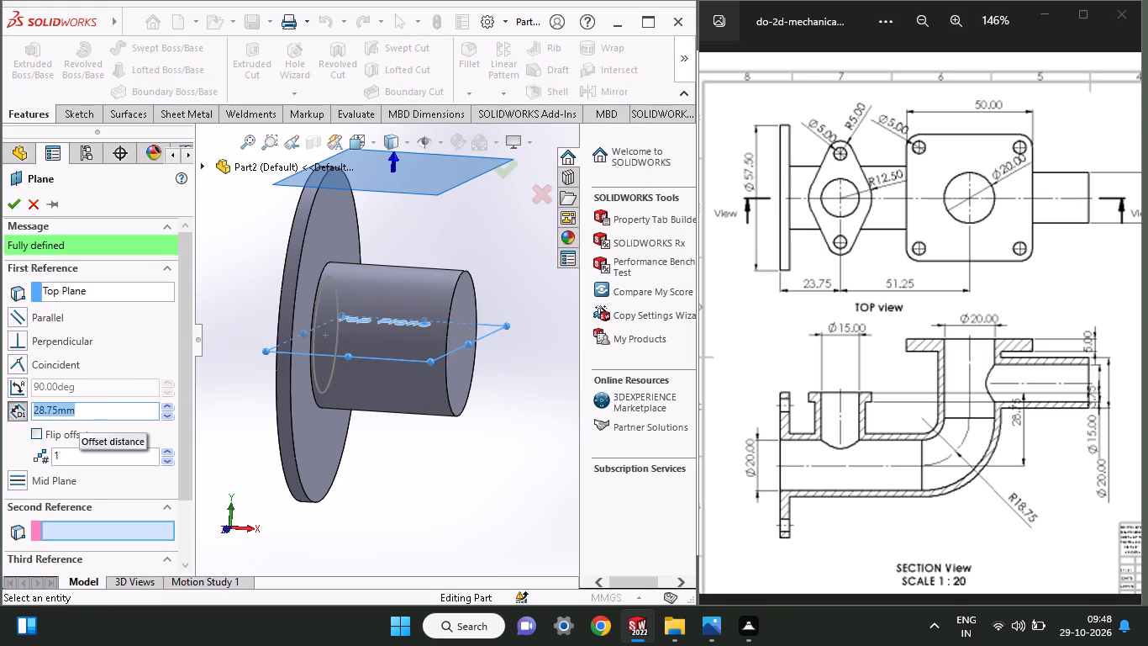
click(18, 204)
On the offset reference plane, sketch a 25 mm diameter circle centred over the free end of the horizontal pipe.
middle_drag(403, 229, 417, 311)
click(461, 173)
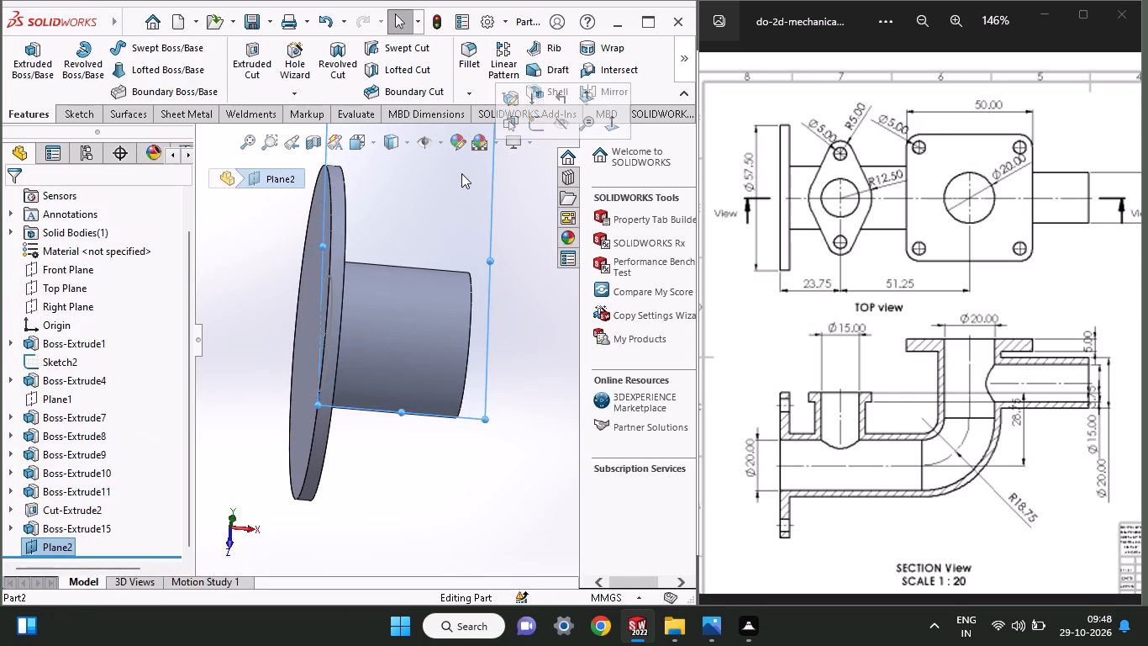
click(540, 128)
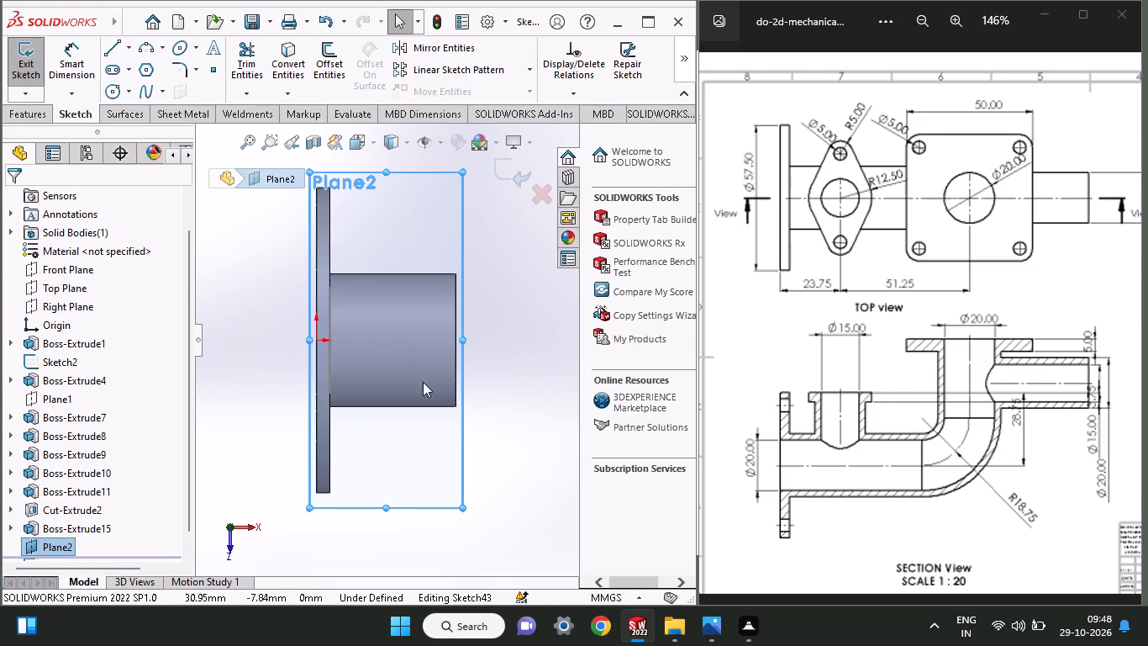
click(118, 93)
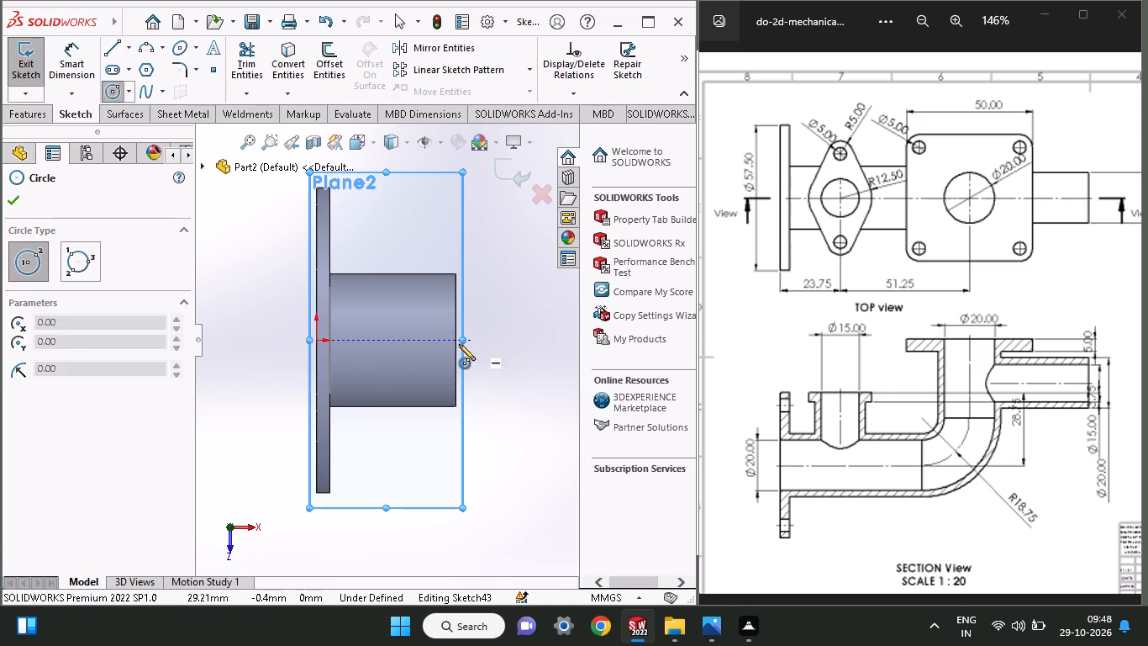
click(456, 342)
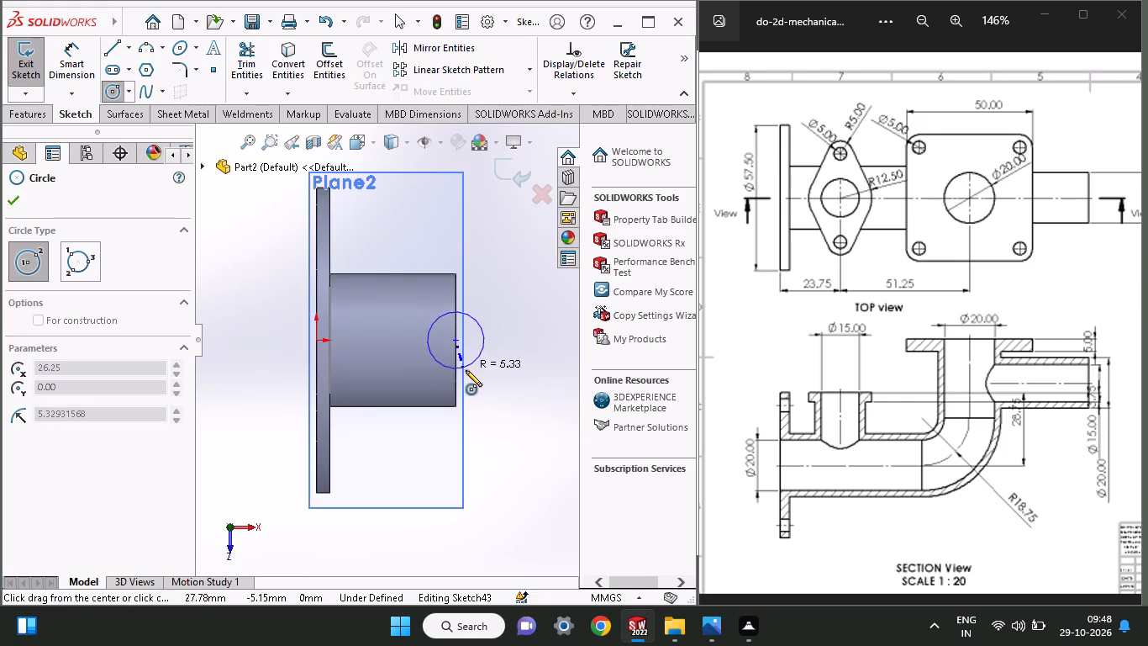
click(471, 394)
click(67, 70)
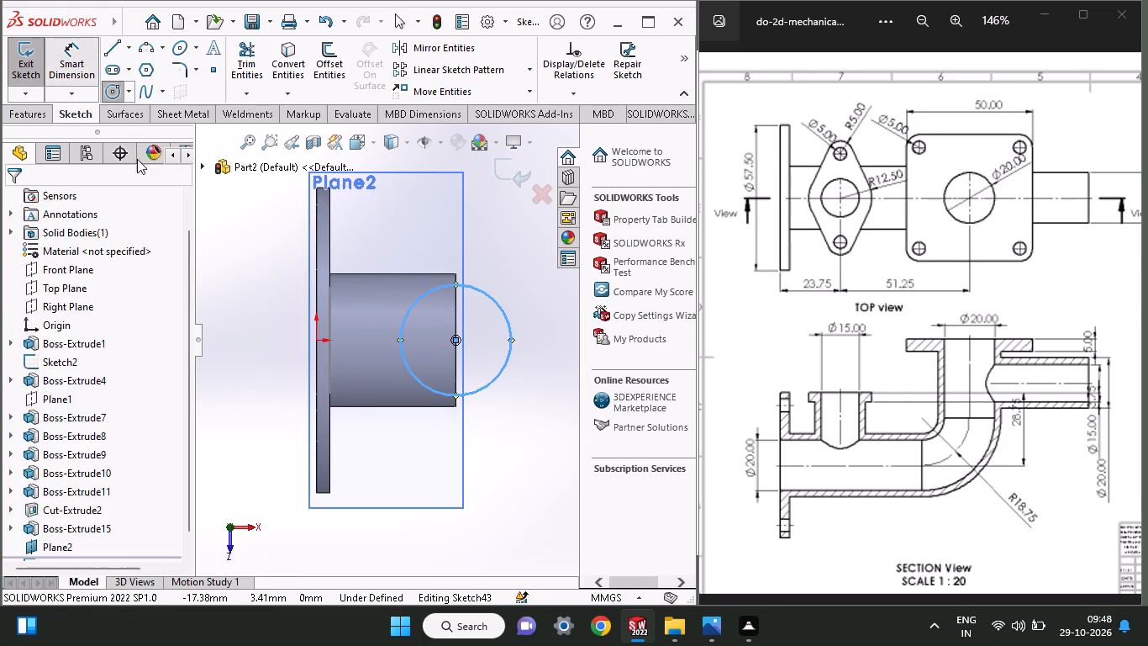
click(421, 385)
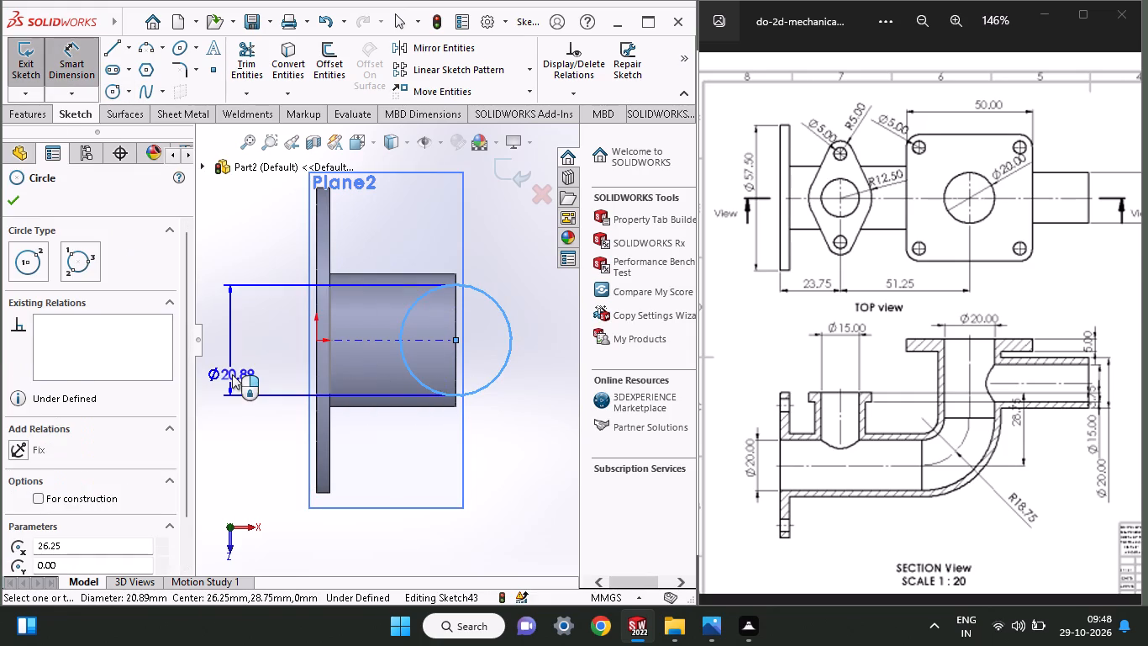
click(232, 374)
text(25)
key(Return)
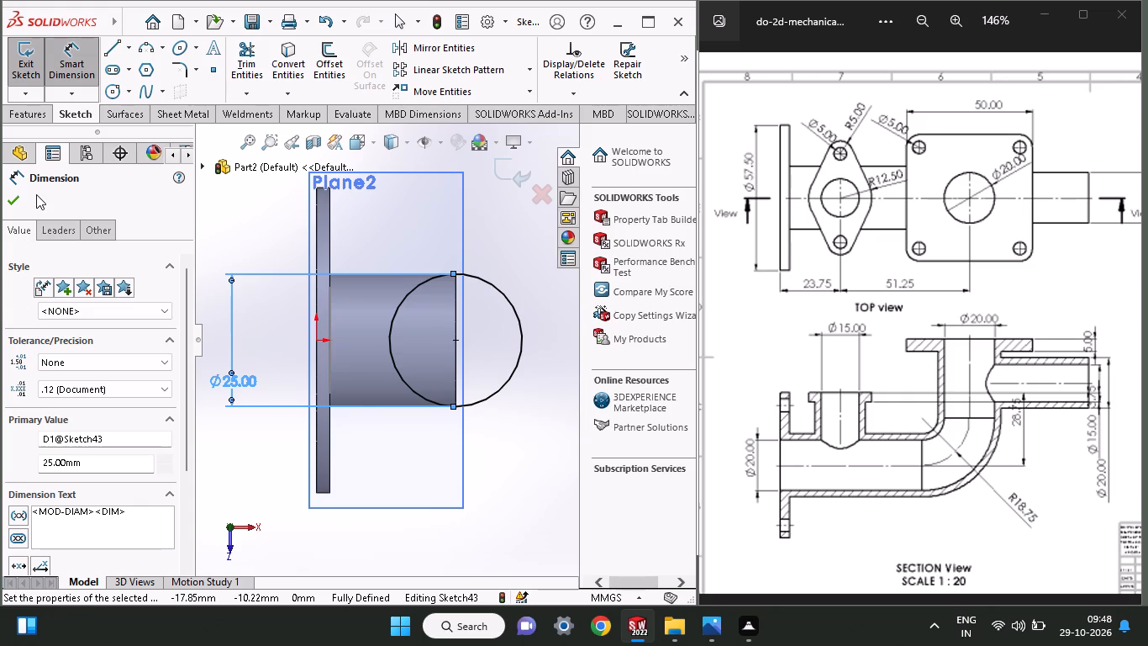
click(3, 209)
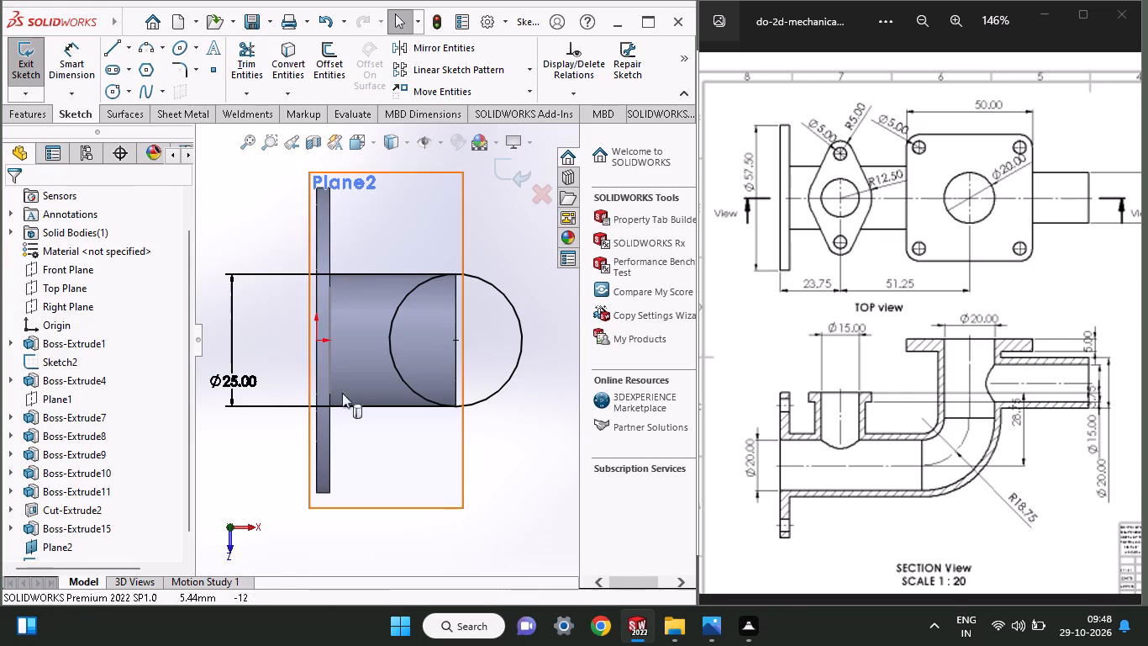
Extrude the 25 mm circle downward with the Up To Surface end condition, ending on the horizontal pipe's cylindrical face.
click(14, 117)
click(34, 68)
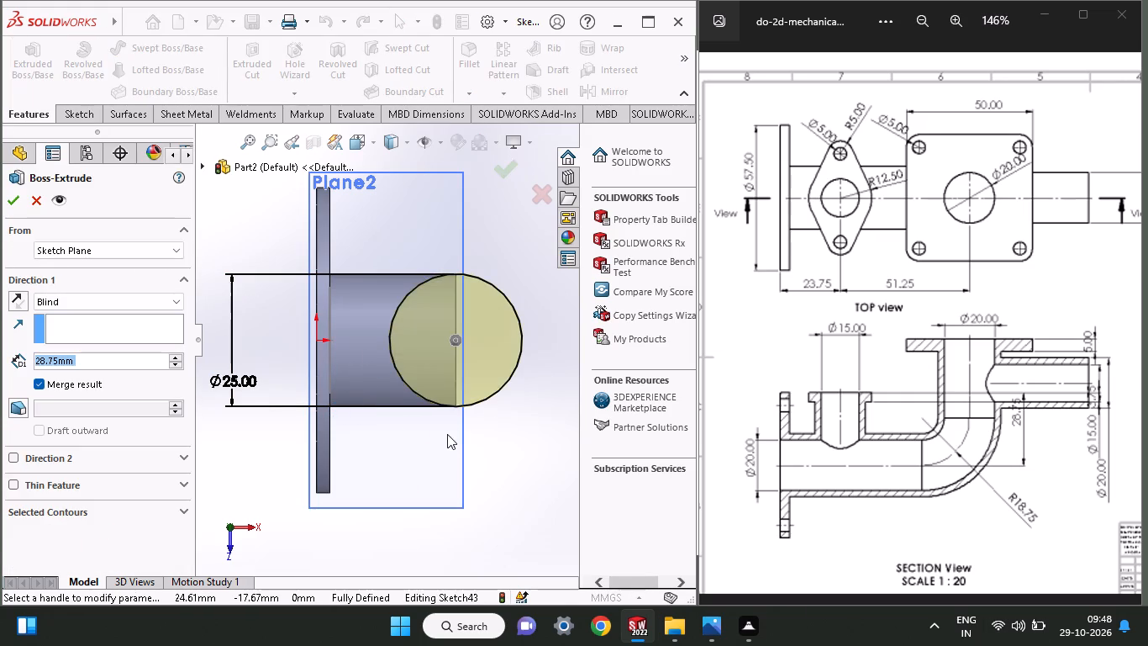
middle_drag(447, 434, 451, 373)
click(11, 296)
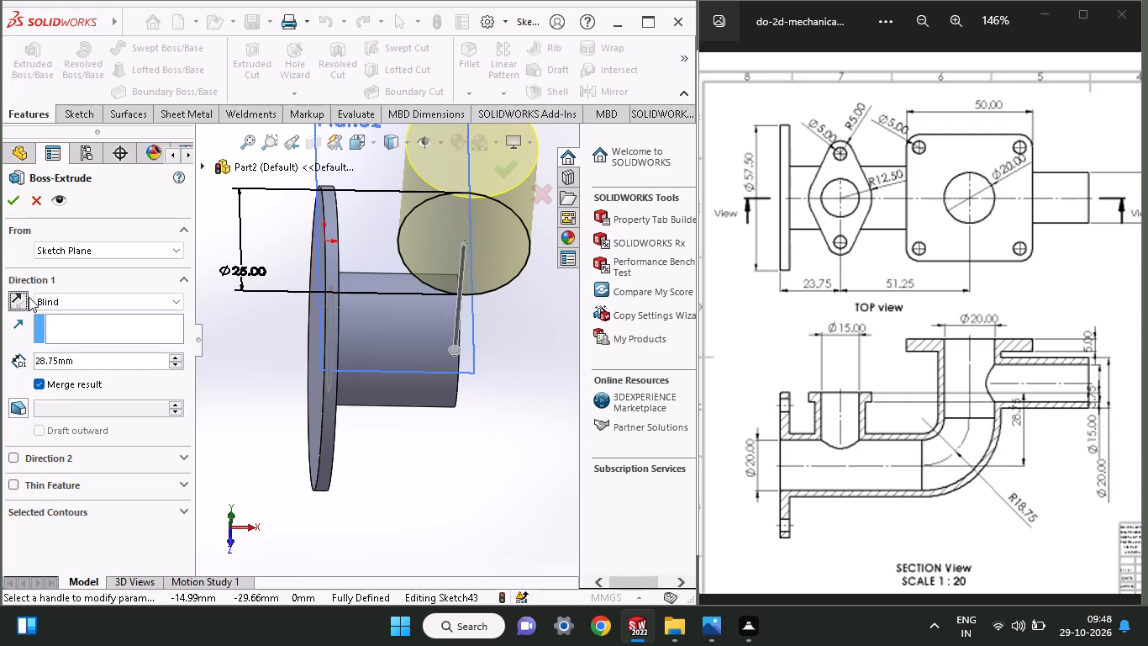
click(63, 301)
click(69, 363)
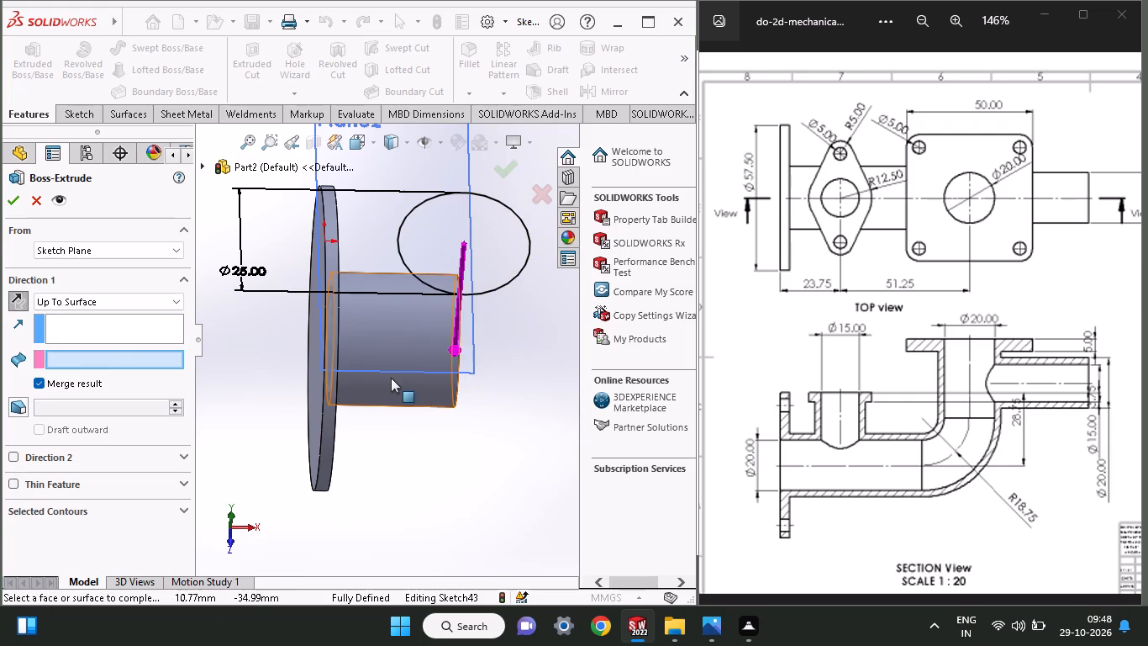
click(394, 374)
click(400, 352)
middle_drag(532, 470, 526, 463)
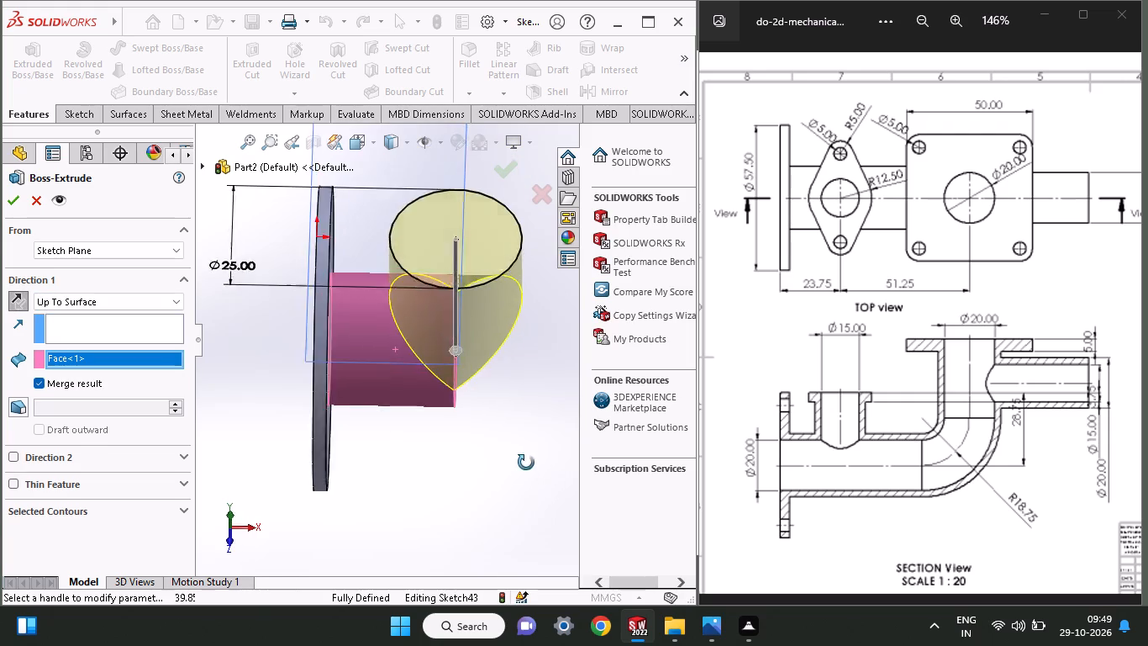
middle_drag(526, 463, 518, 394)
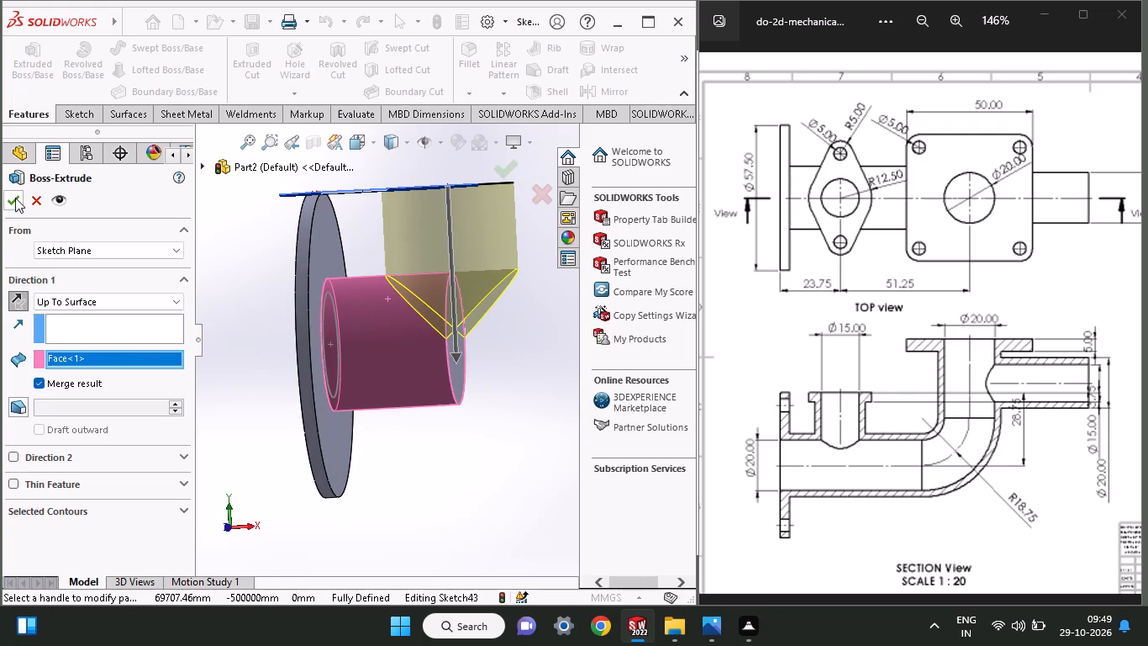
click(15, 198)
Hide the offset reference plane at the top of the vertical branch.
middle_drag(417, 464, 394, 526)
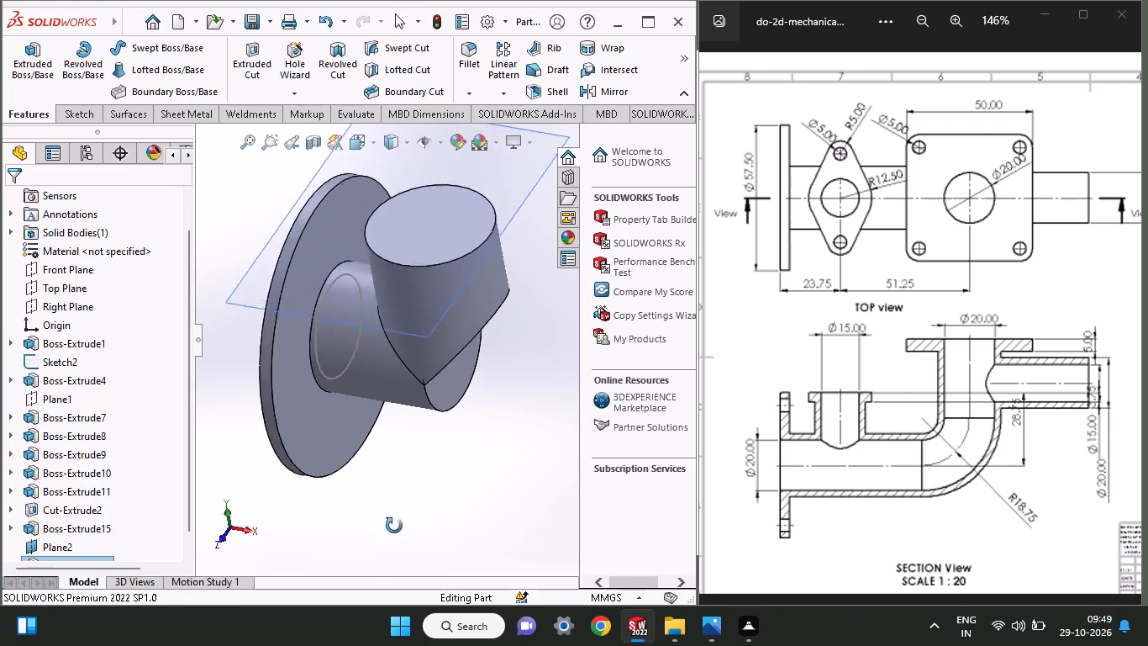
middle_drag(394, 526, 381, 511)
middle_drag(461, 390, 477, 497)
click(434, 497)
right_click(435, 497)
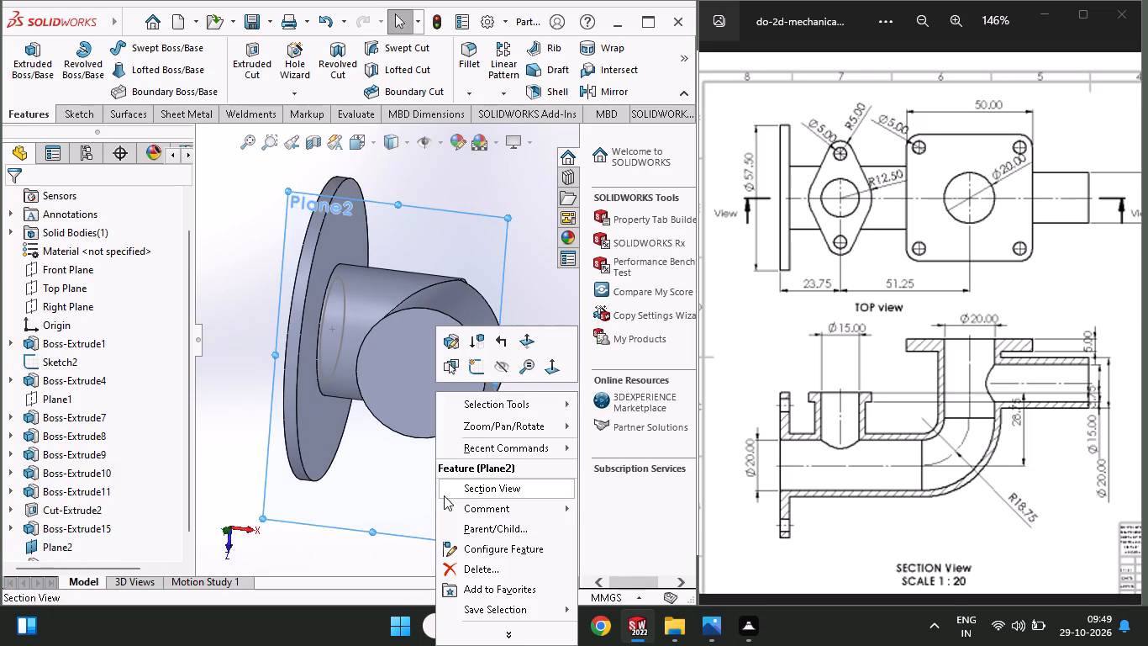
click(503, 364)
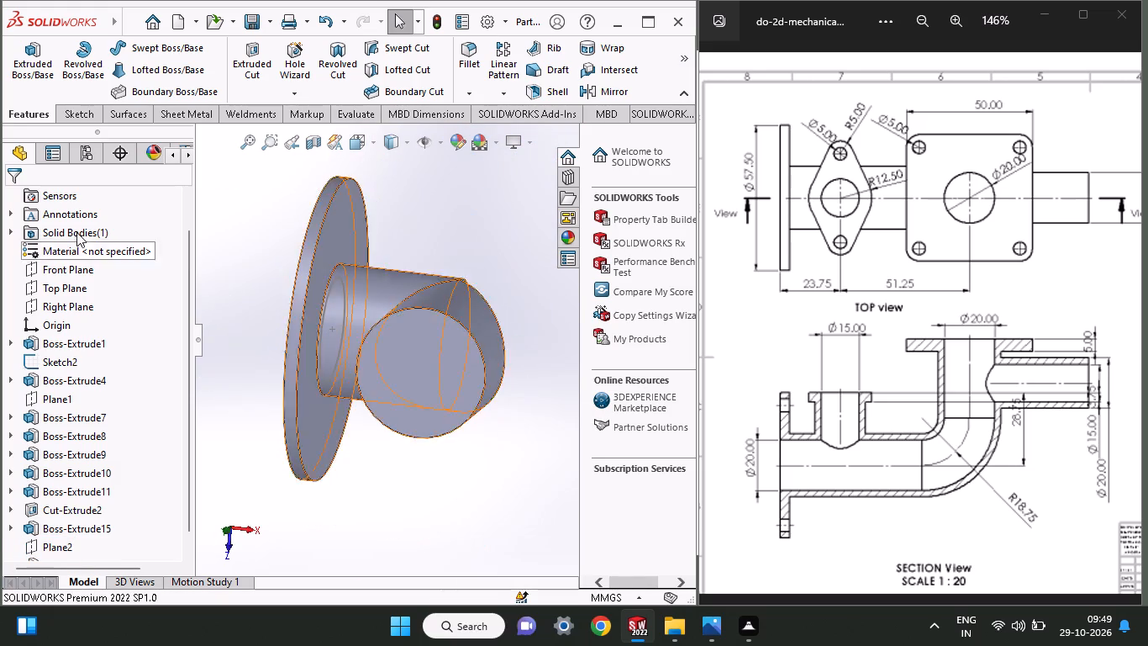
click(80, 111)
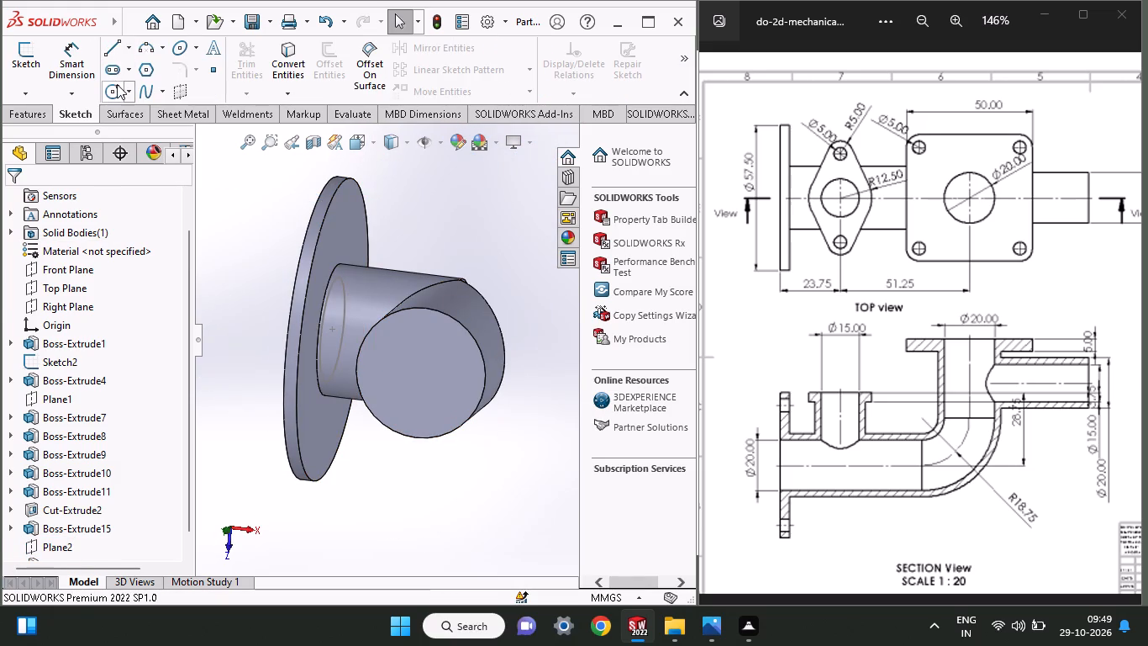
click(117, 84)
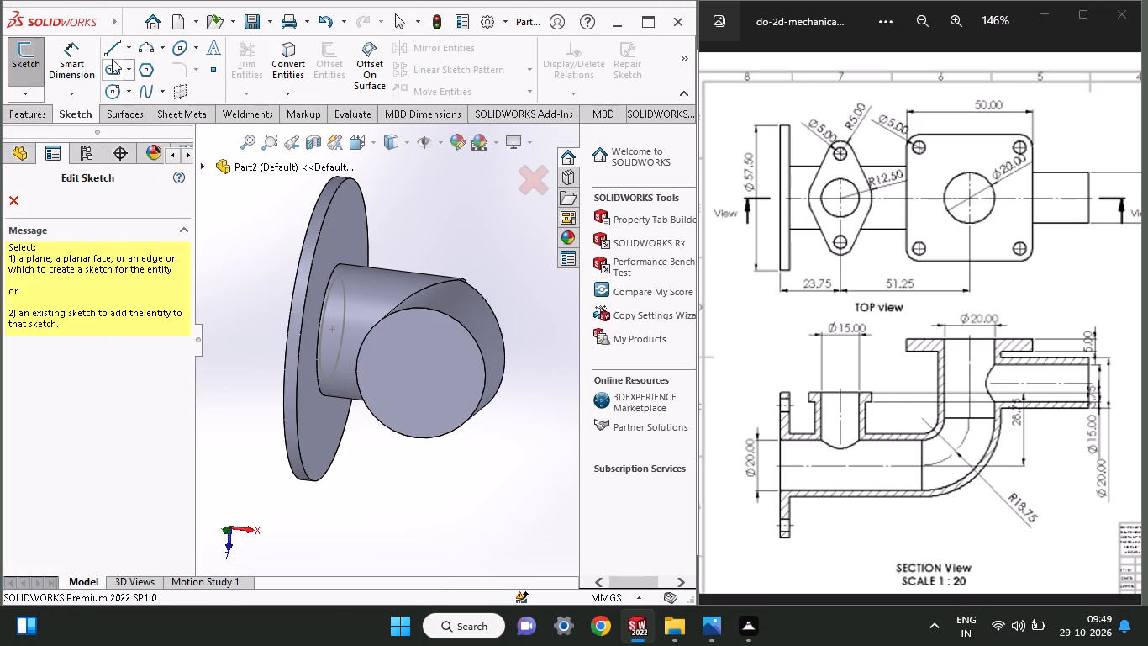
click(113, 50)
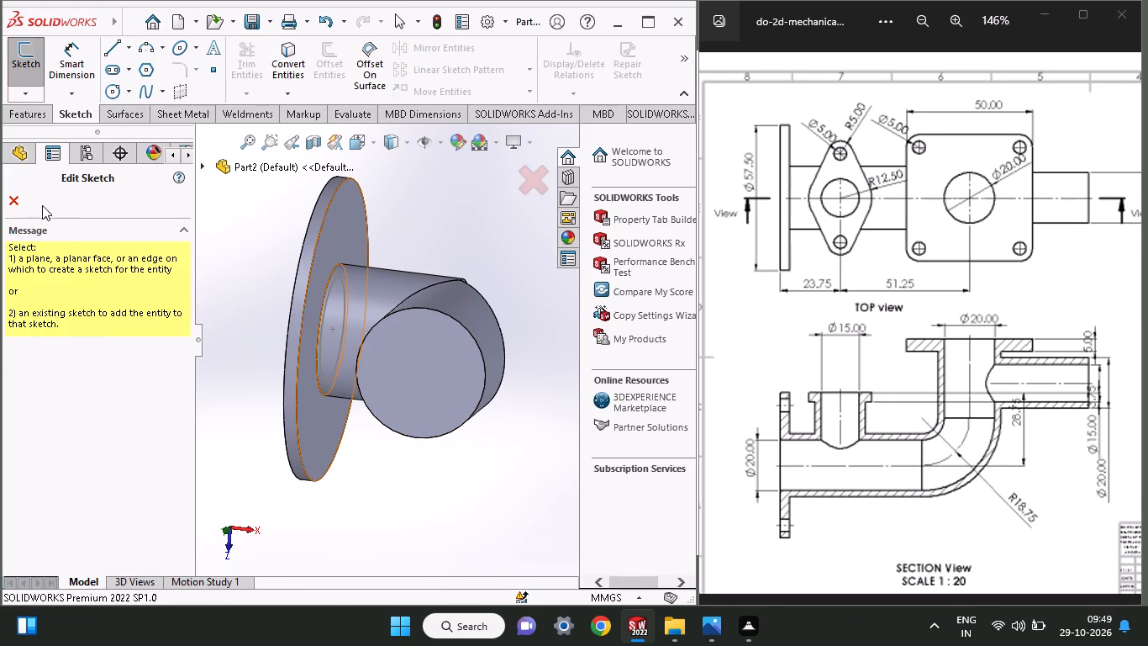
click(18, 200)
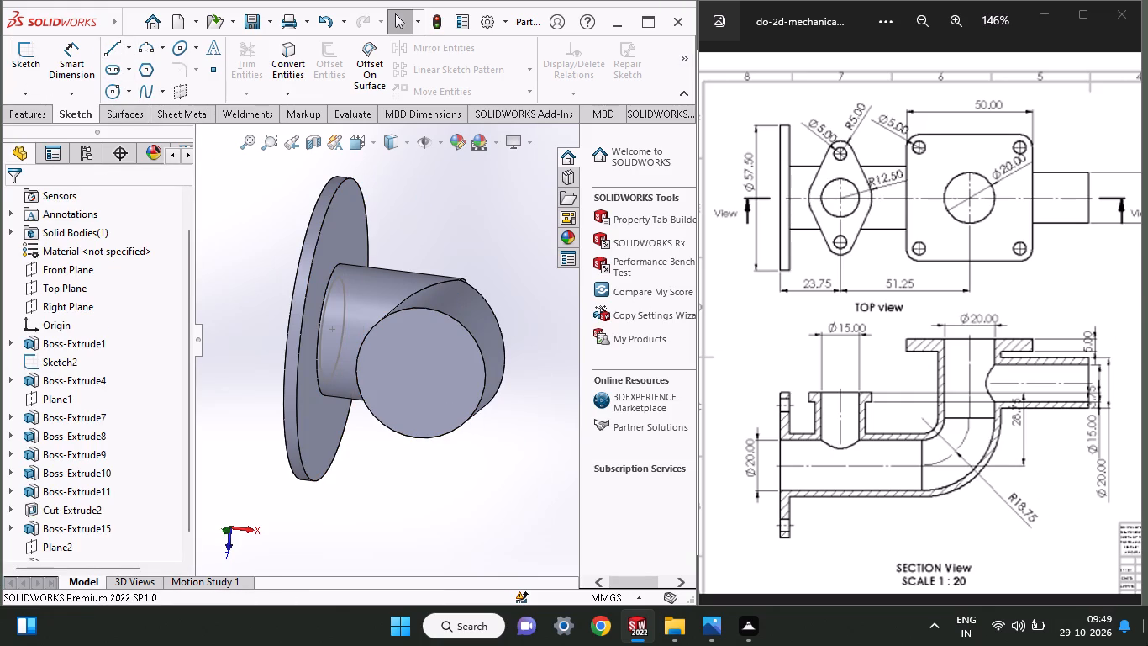
On the branch's top face, sketch a line about 22.4 mm long from the circle's centre, parallel to the round flange.
click(108, 50)
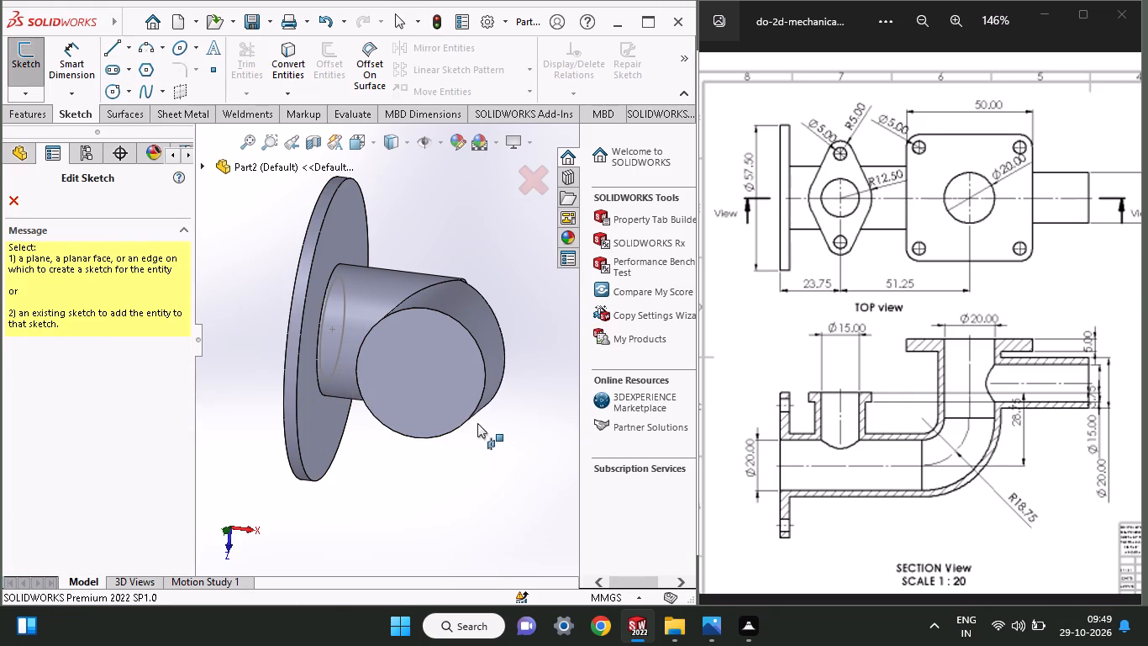
click(456, 391)
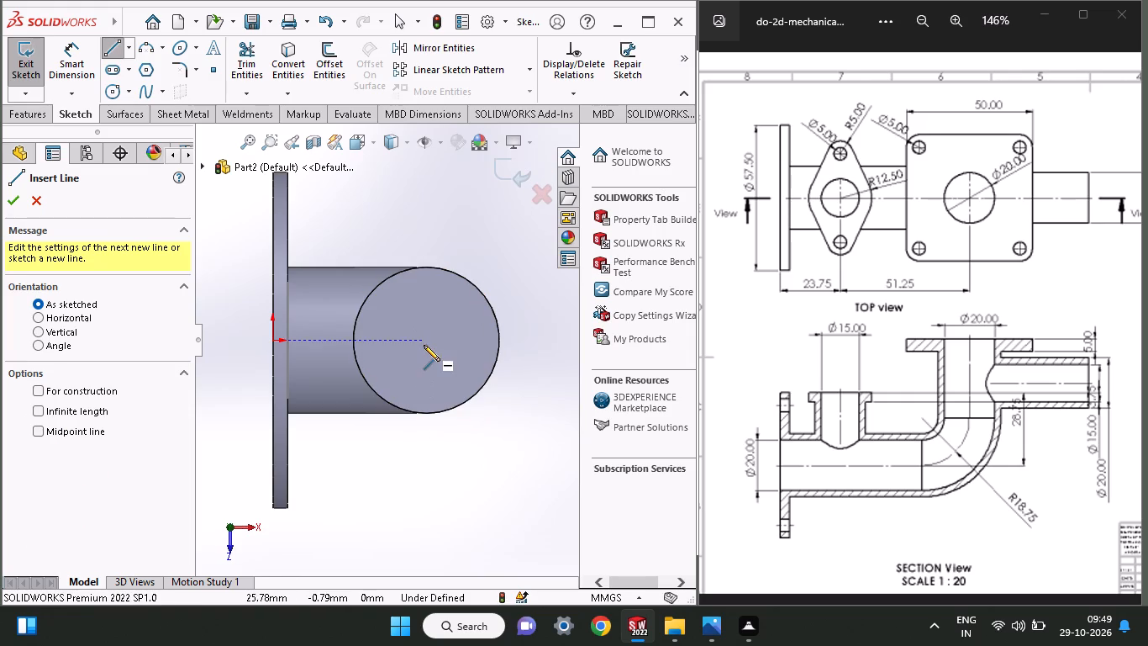
click(426, 340)
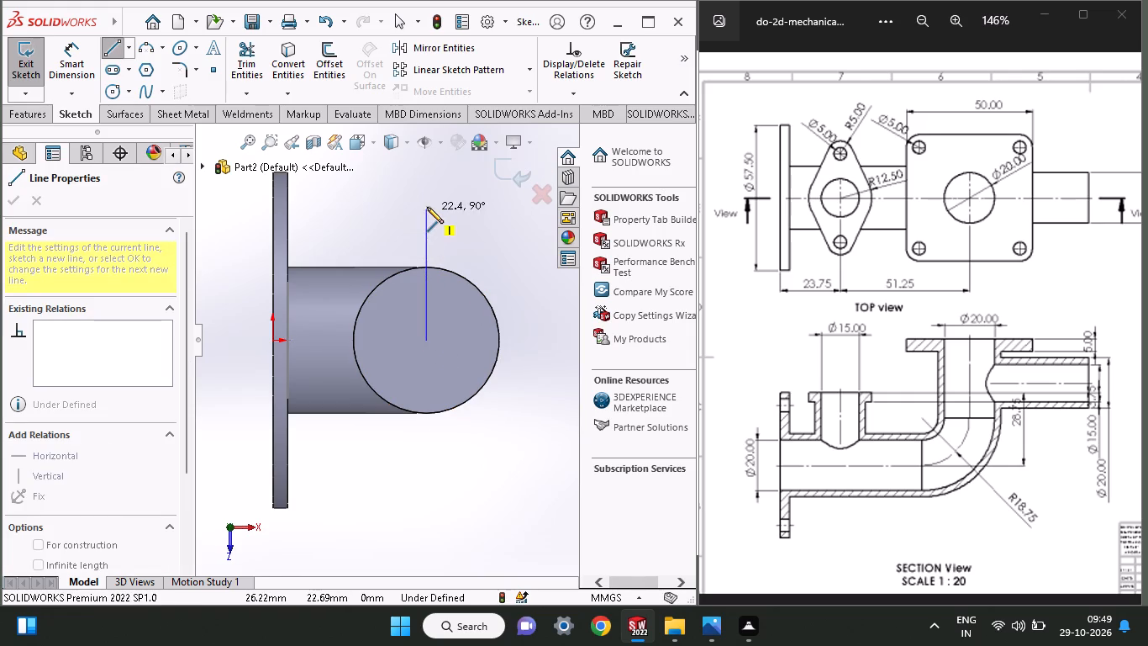
click(428, 207)
right_click(467, 247)
click(477, 266)
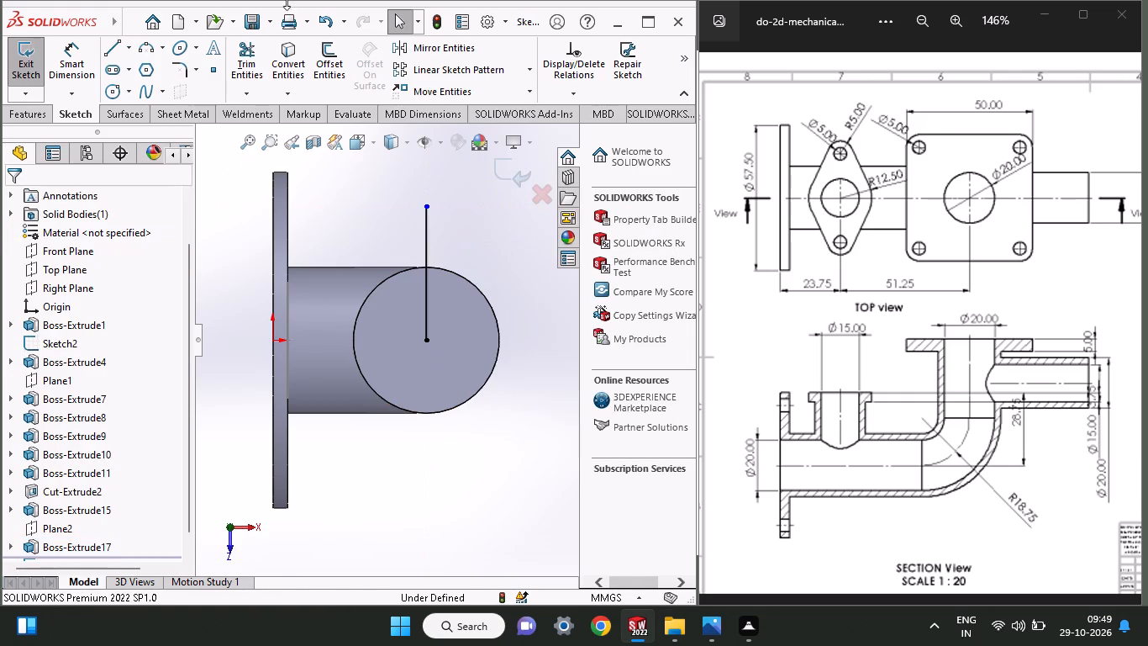
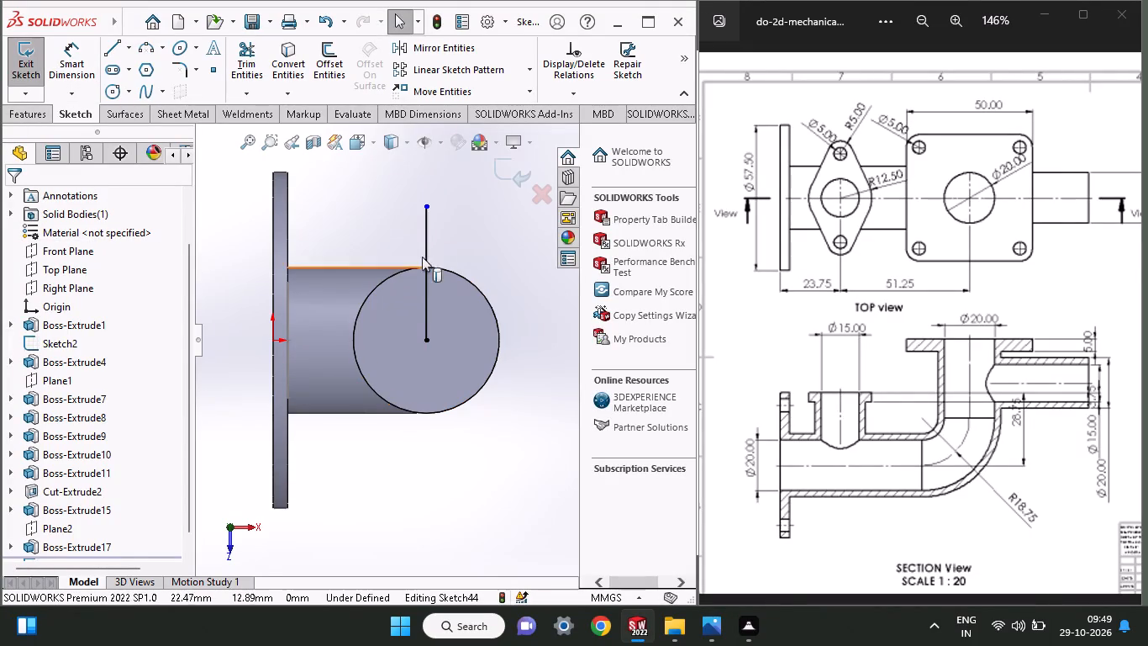
Dimension the line running from the branch circle's centre to a length of 25 mm.
click(64, 66)
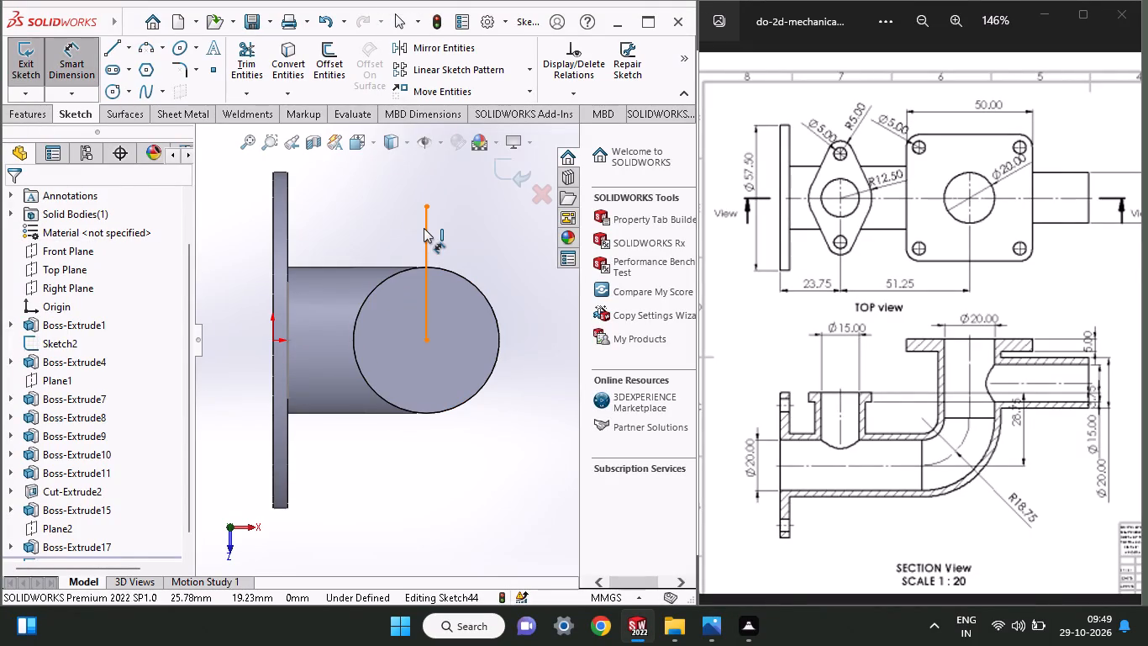
click(424, 228)
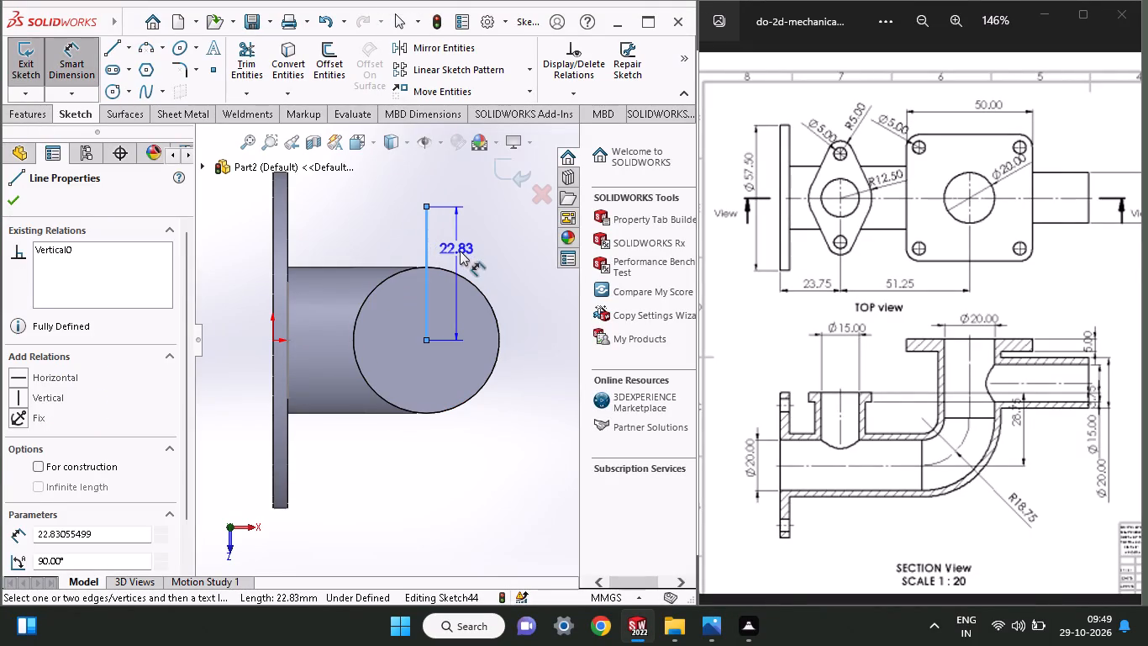
click(460, 251)
text(25)
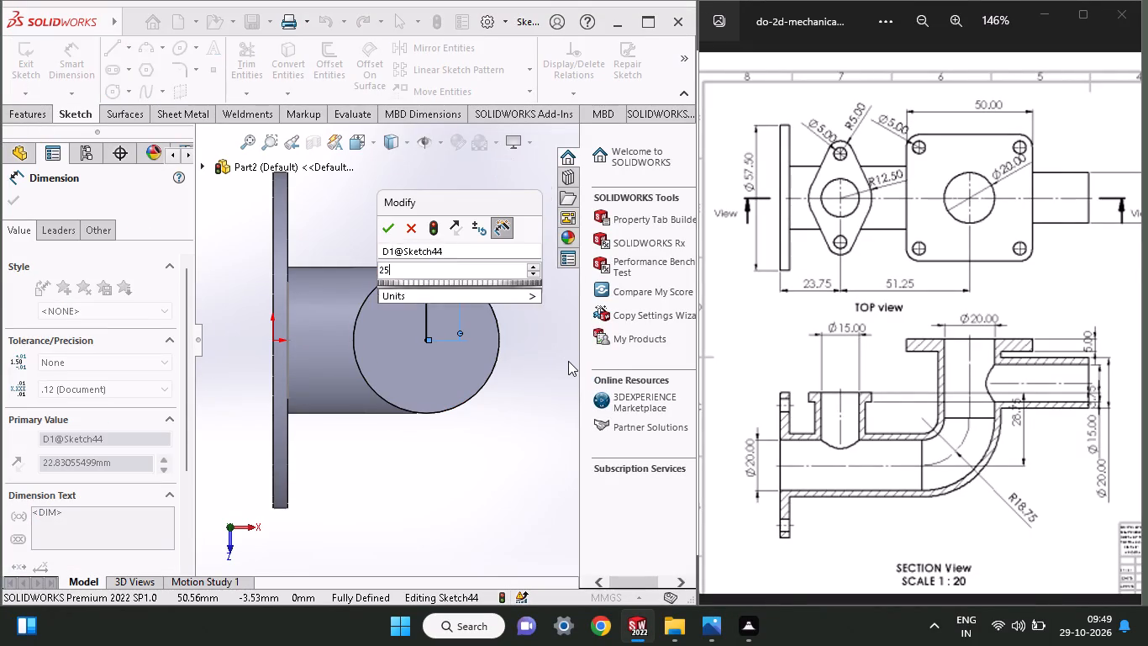
key(Return)
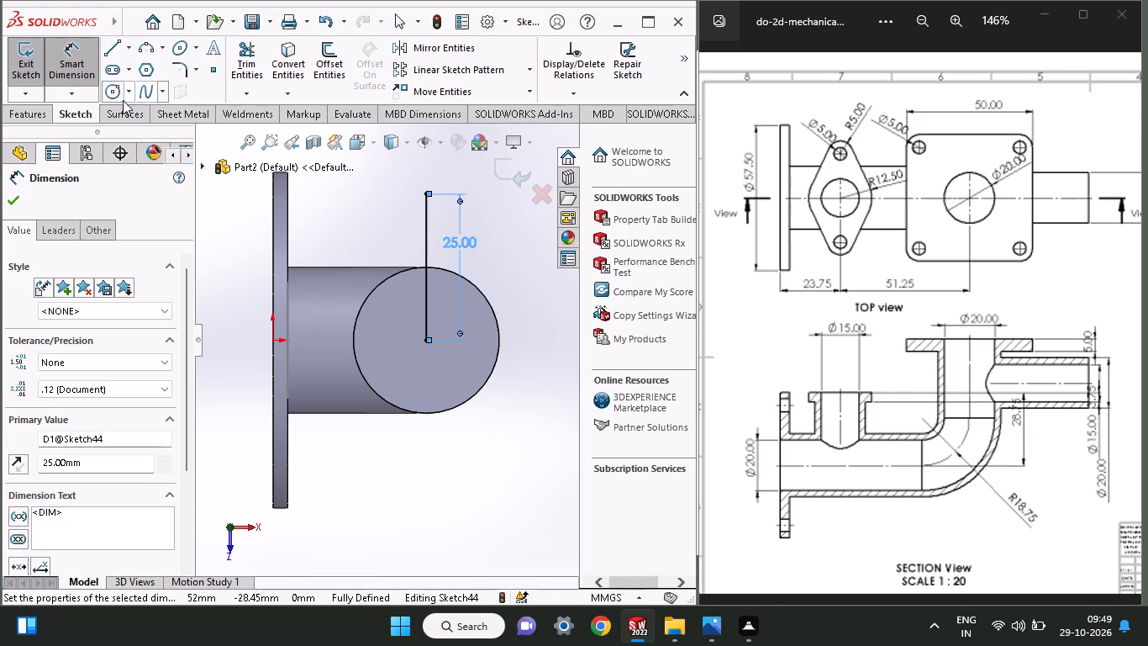
Sketch a circle centred on the free end of the 25 mm line and dimension its diameter to 10 mm.
click(108, 100)
click(424, 191)
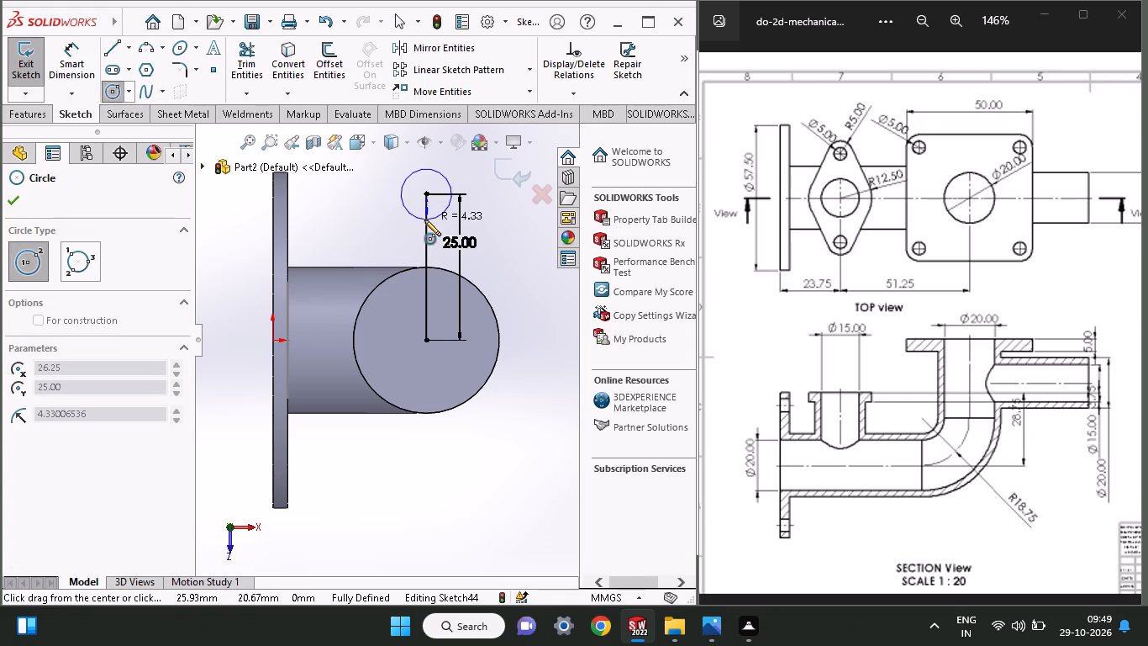
click(424, 220)
click(71, 77)
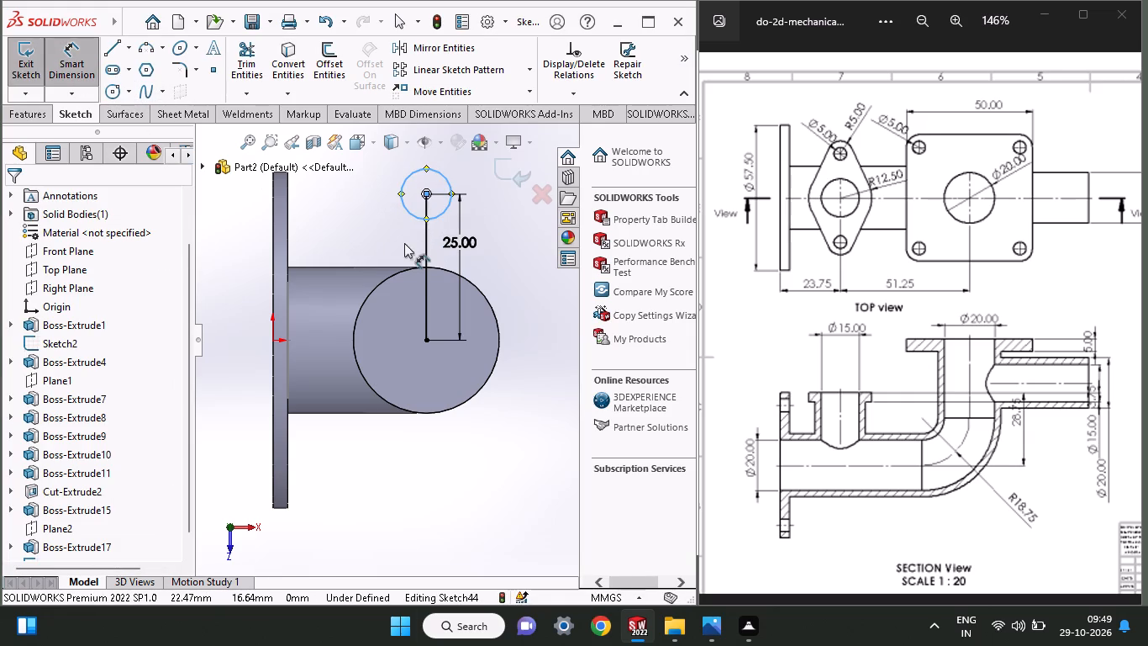
click(411, 217)
click(381, 225)
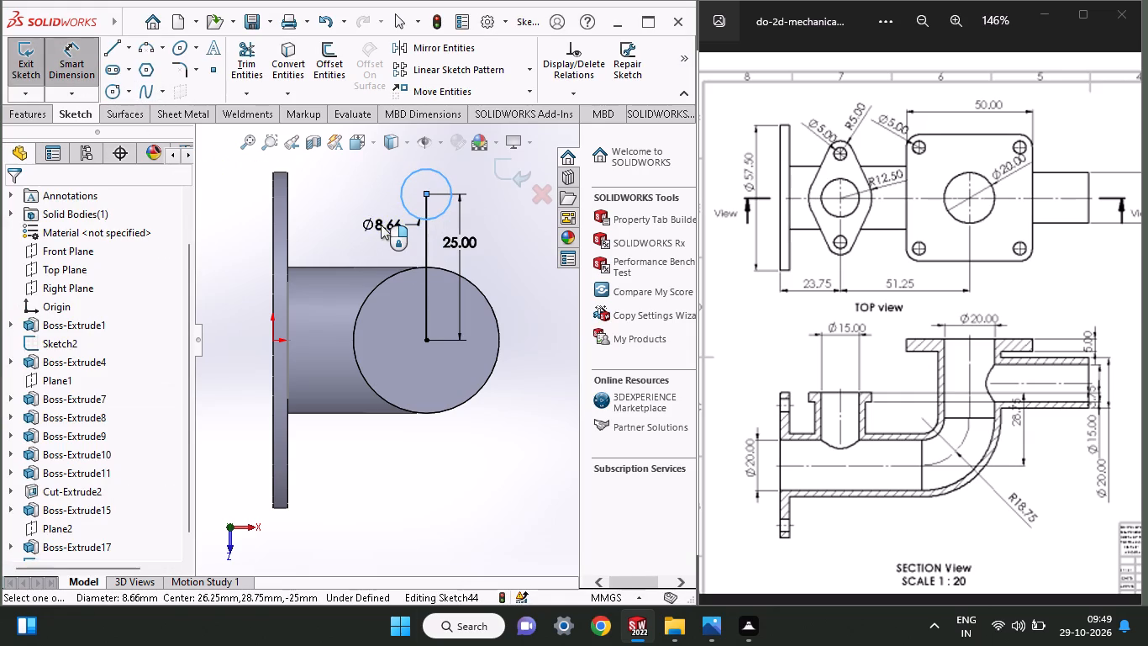
text(10)
key(Return)
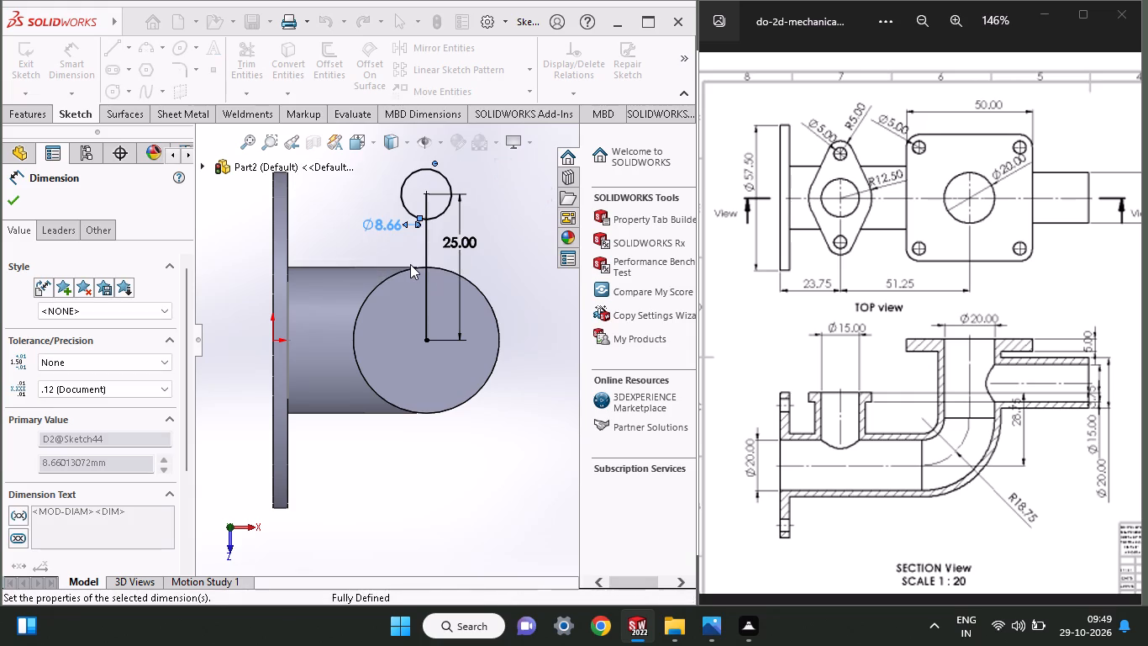
click(13, 206)
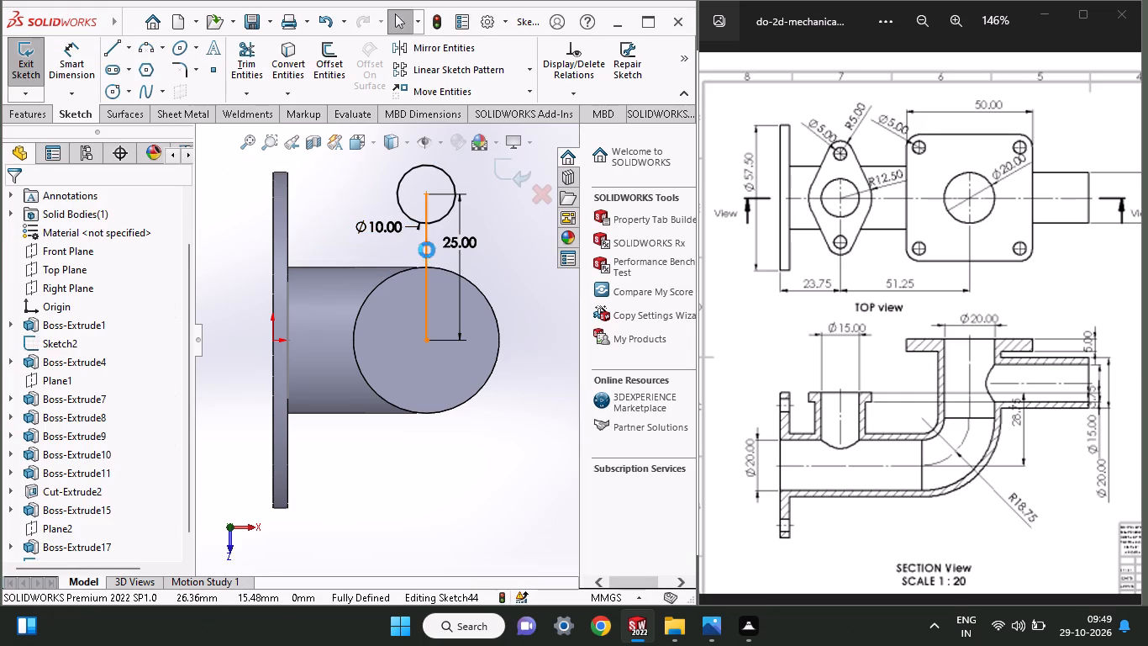
Delete the 25 mm line from the sketch, leaving the 10 mm circle.
right_click(427, 250)
click(443, 483)
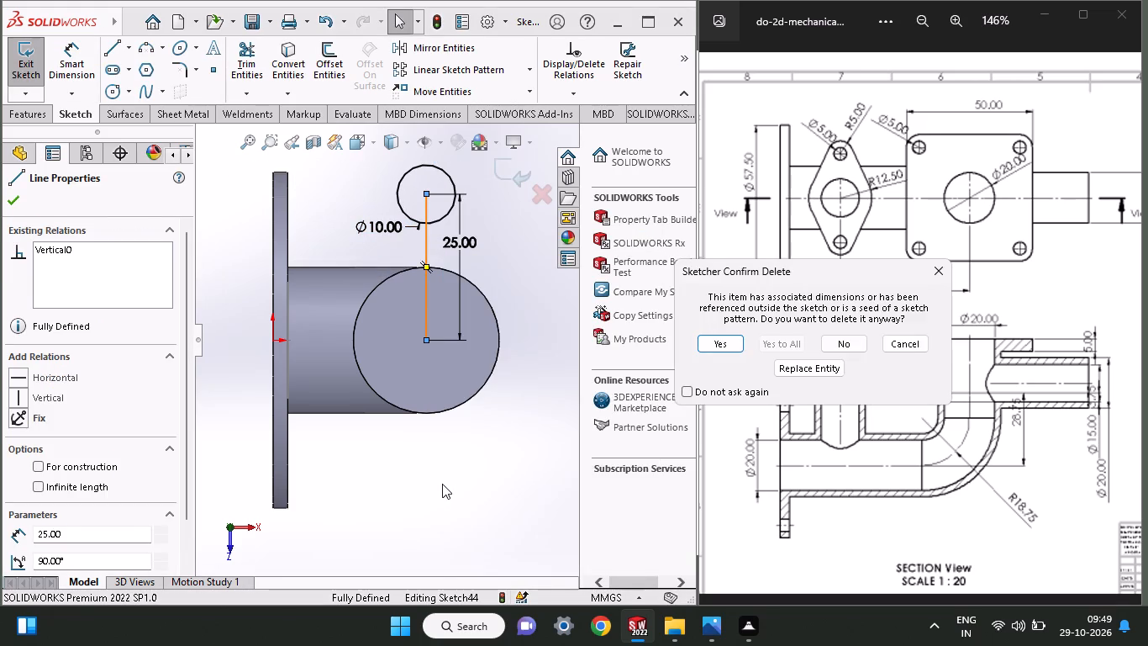
click(734, 347)
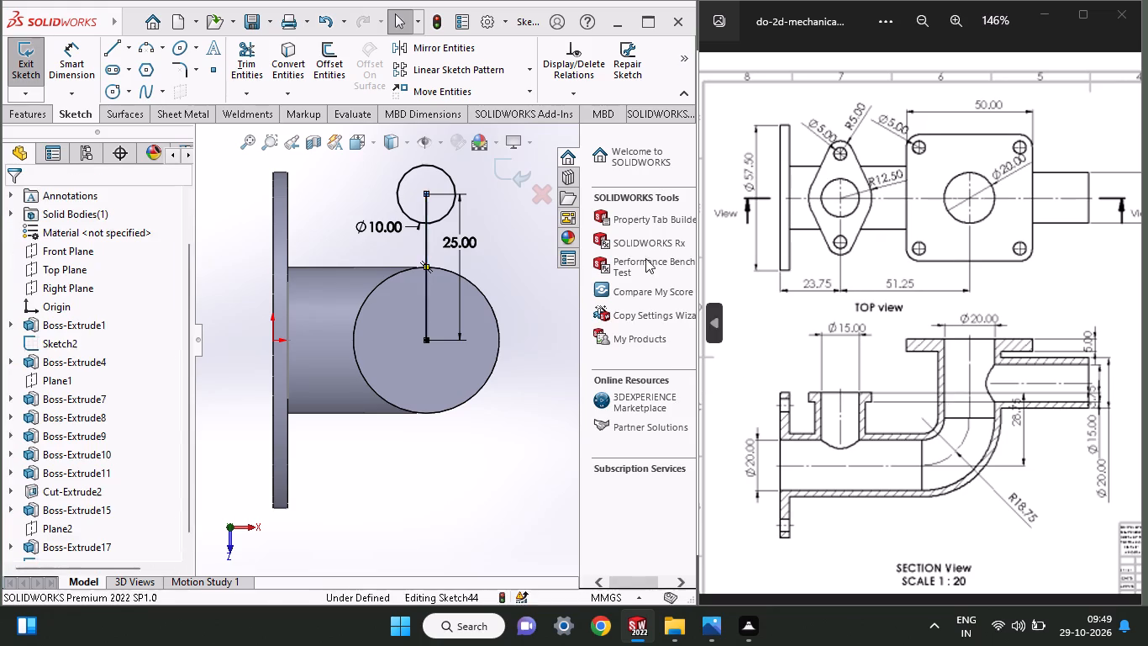
Extrude the 10 mm circle as a Blind boss 3.75 mm deep, reversing the direction so it goes down from the branch's top face.
click(23, 117)
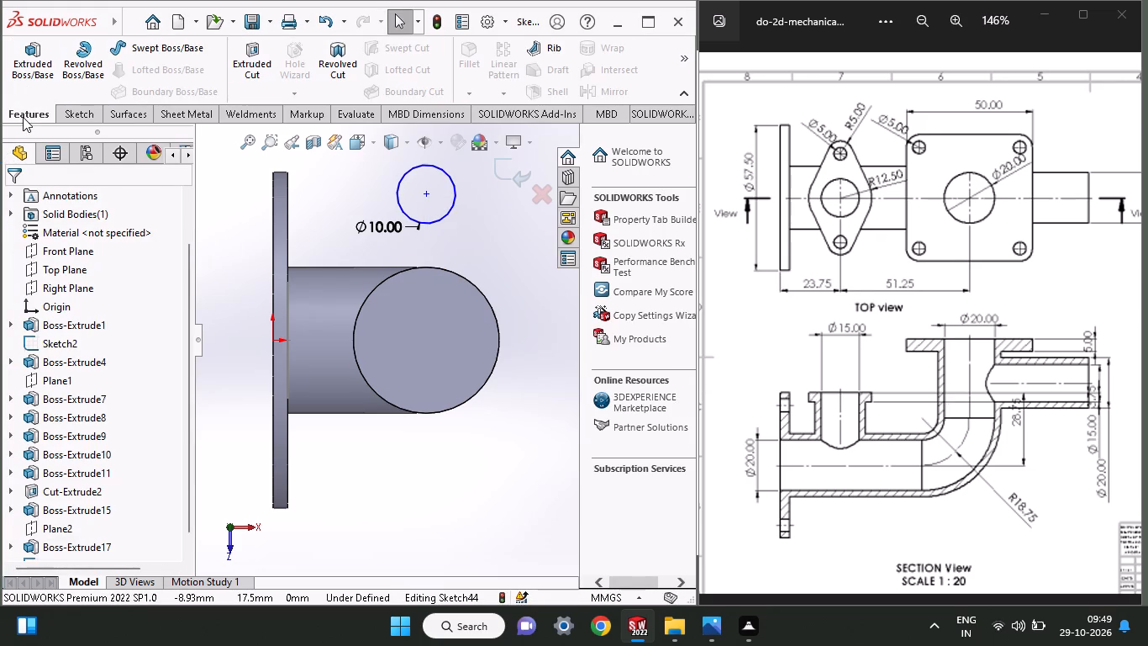
click(45, 68)
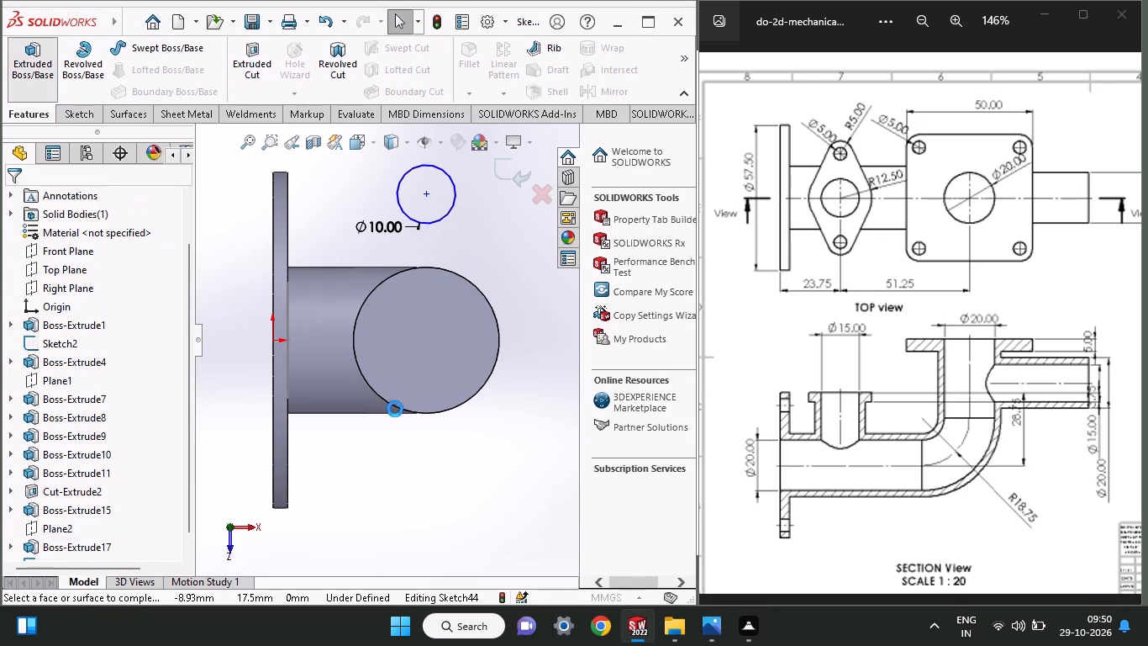
middle_drag(461, 257, 437, 267)
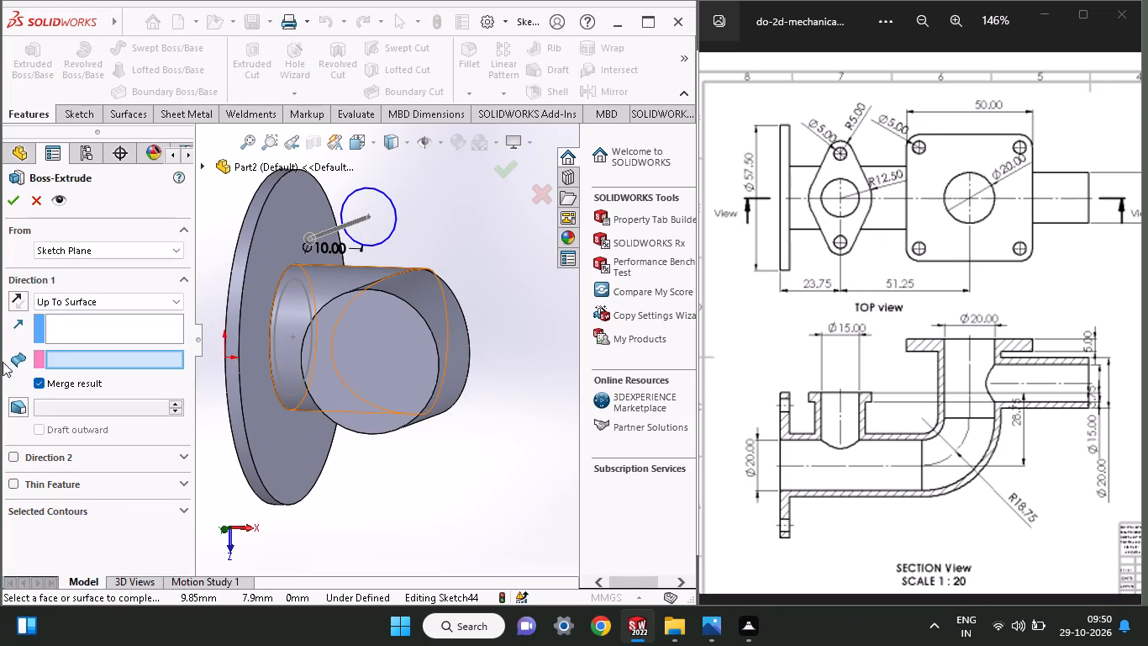
click(50, 296)
click(51, 315)
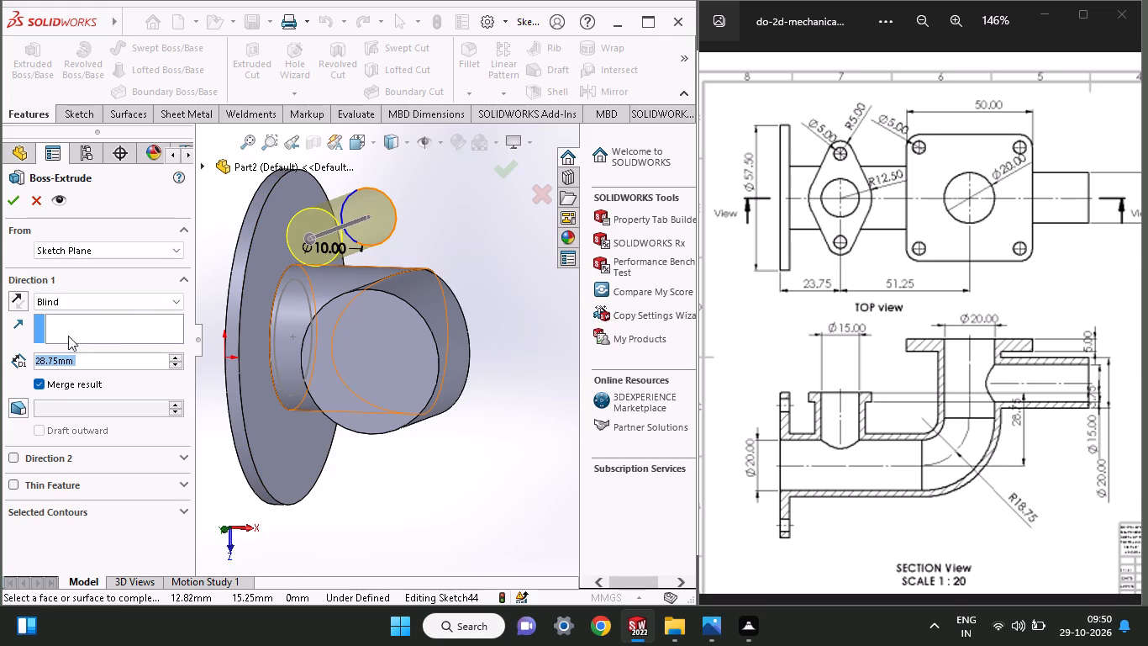
click(20, 305)
drag(76, 358, 3, 358)
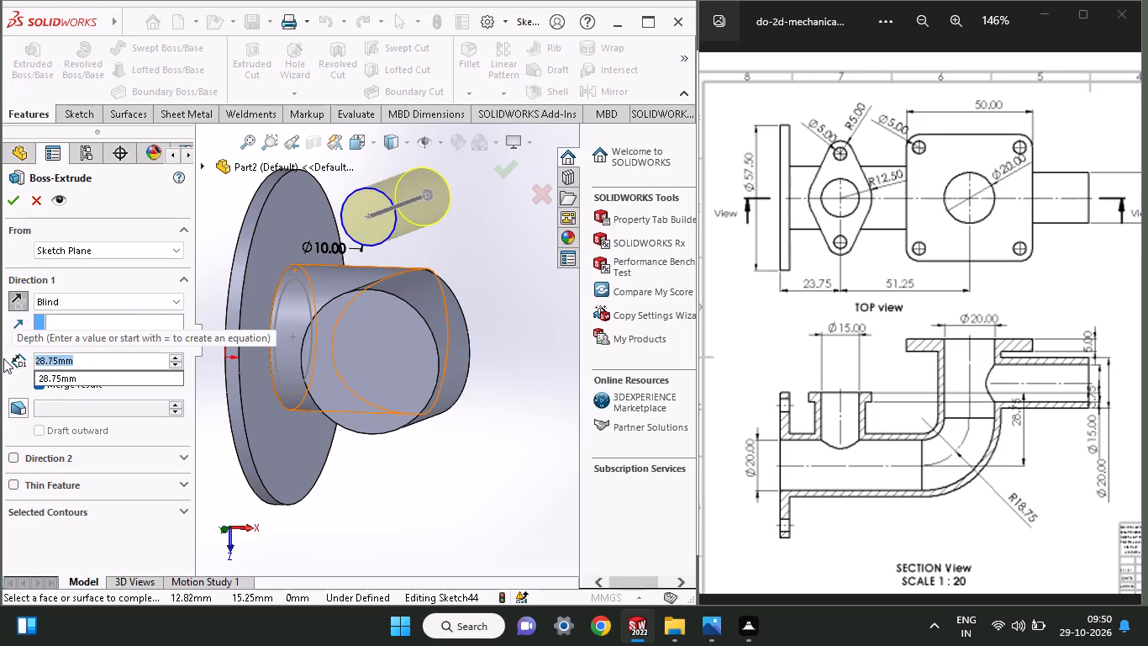
text(3.75)
key(Return)
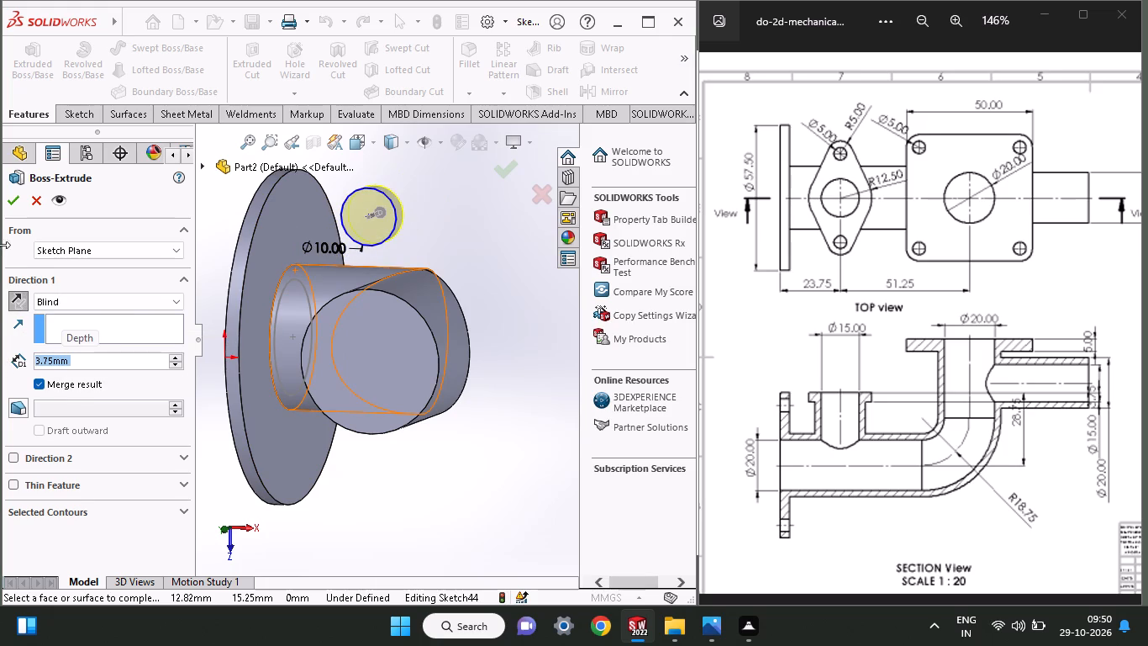
click(12, 209)
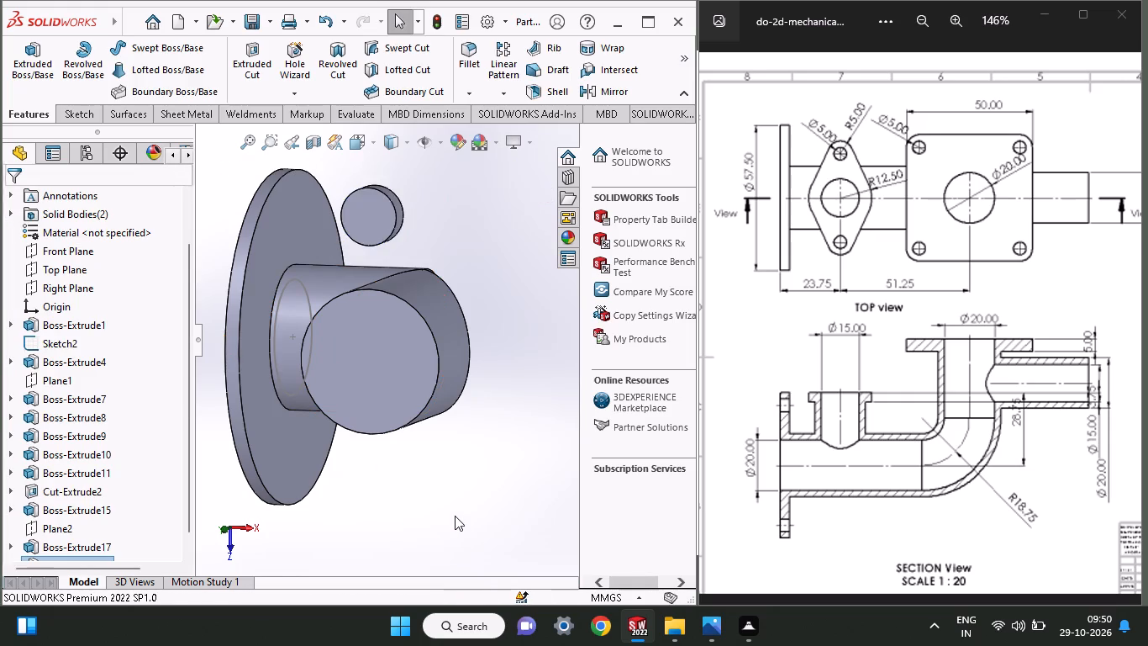
On the branch's top face, sketch a line about 23.1 mm long from the centre, pointing directly away from the new disc.
middle_drag(455, 516, 469, 515)
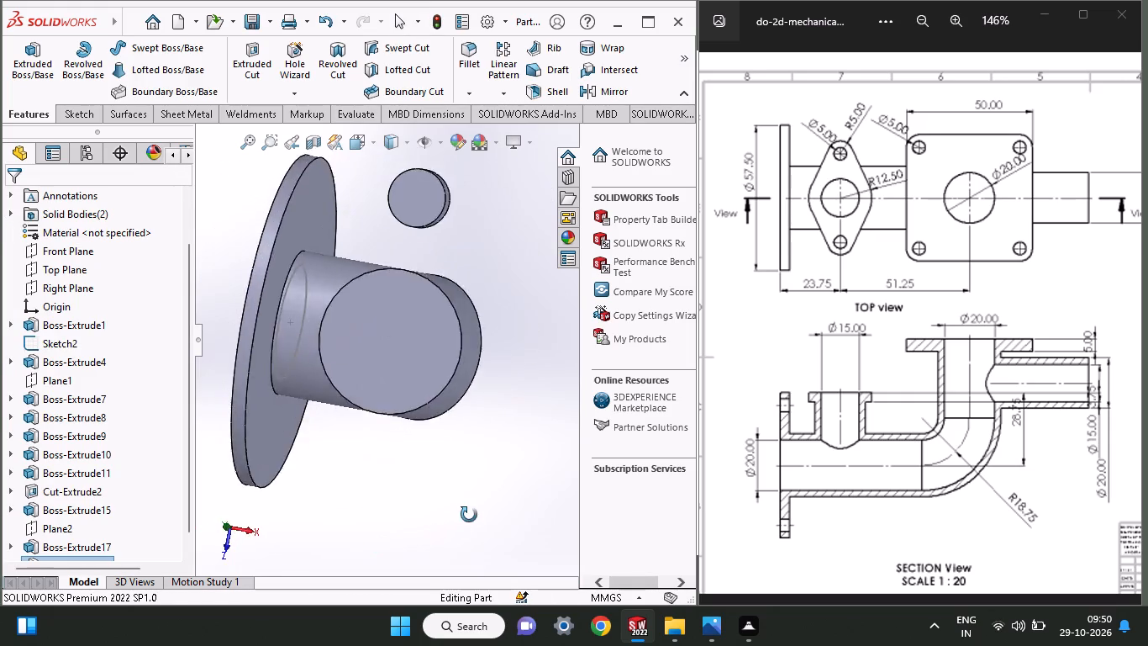
middle_drag(469, 515, 479, 520)
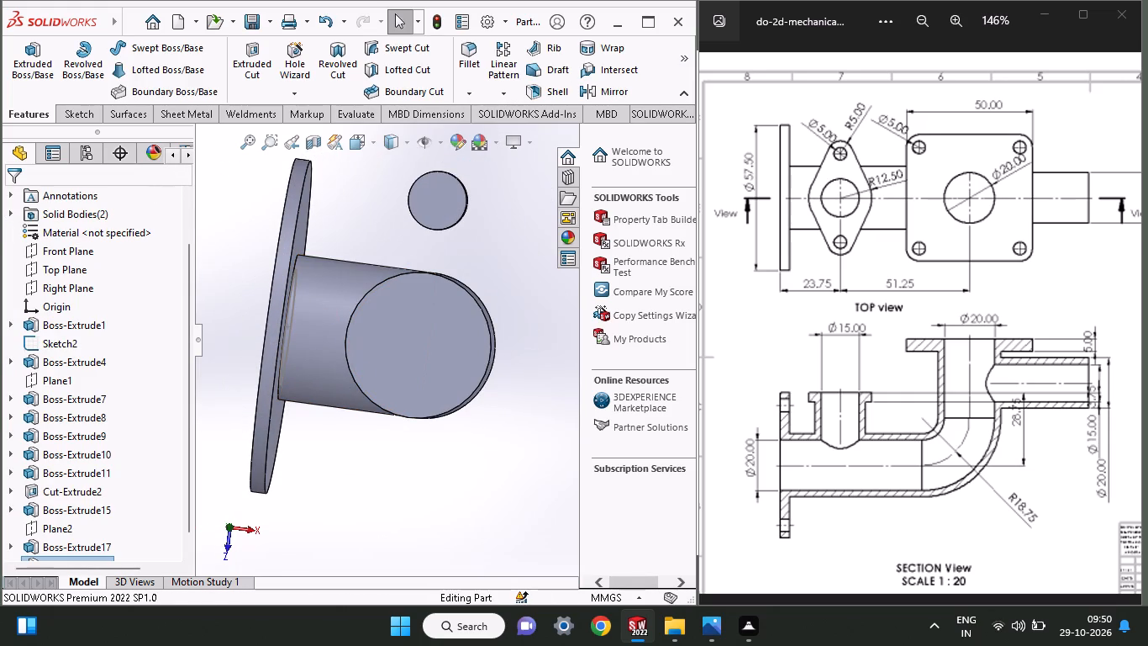
click(72, 121)
click(108, 56)
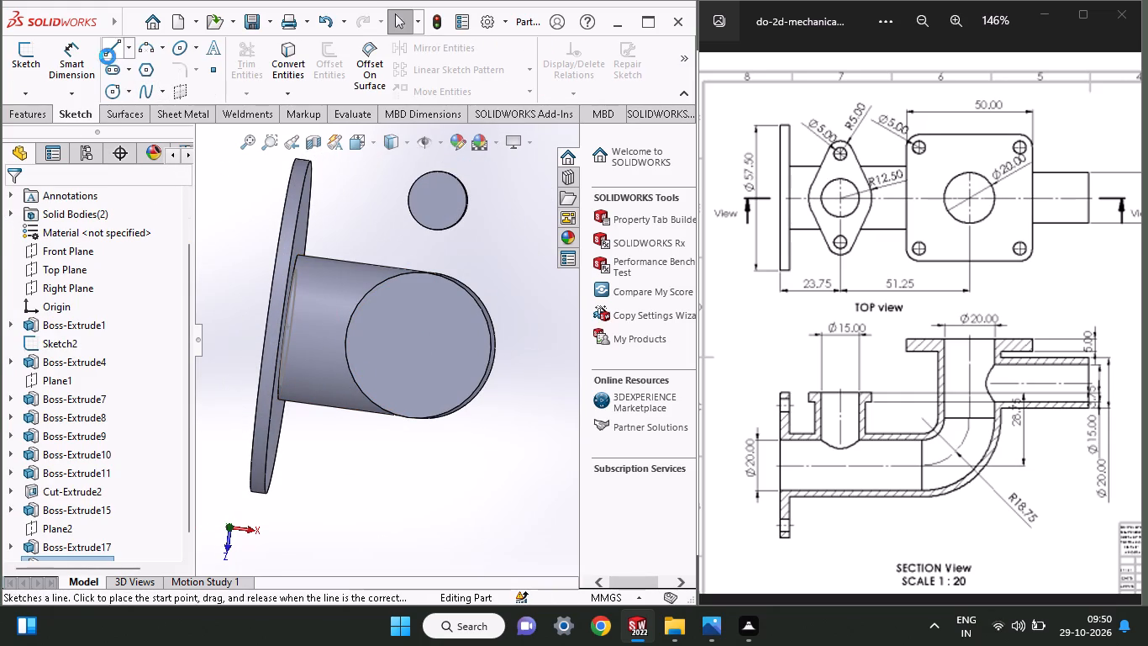
click(446, 367)
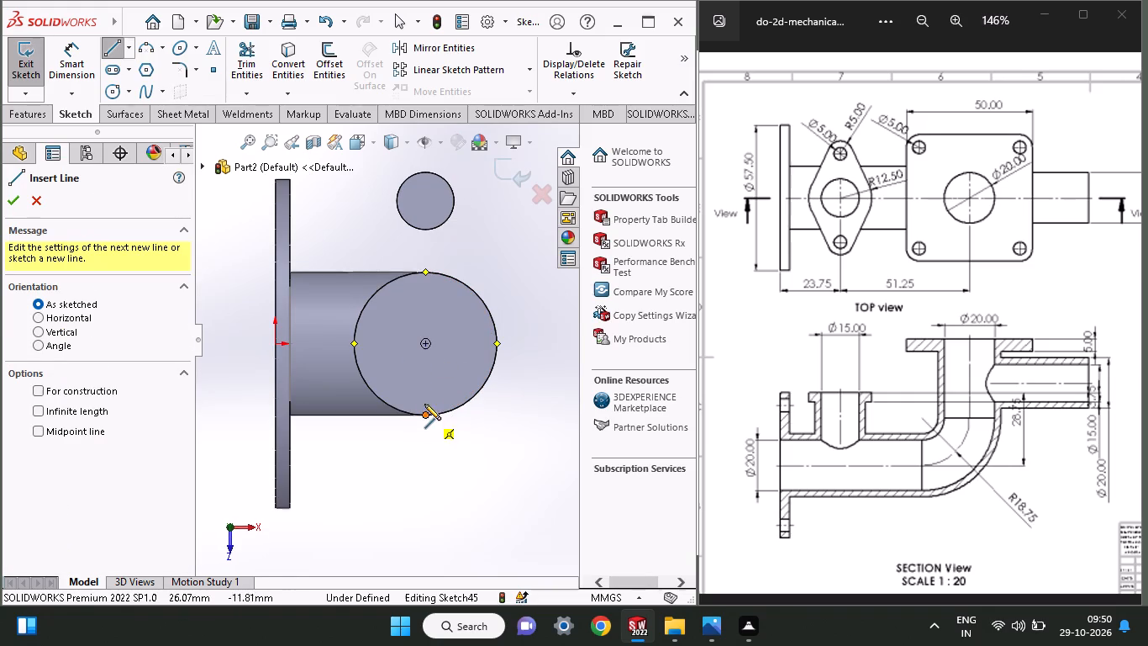
click(424, 343)
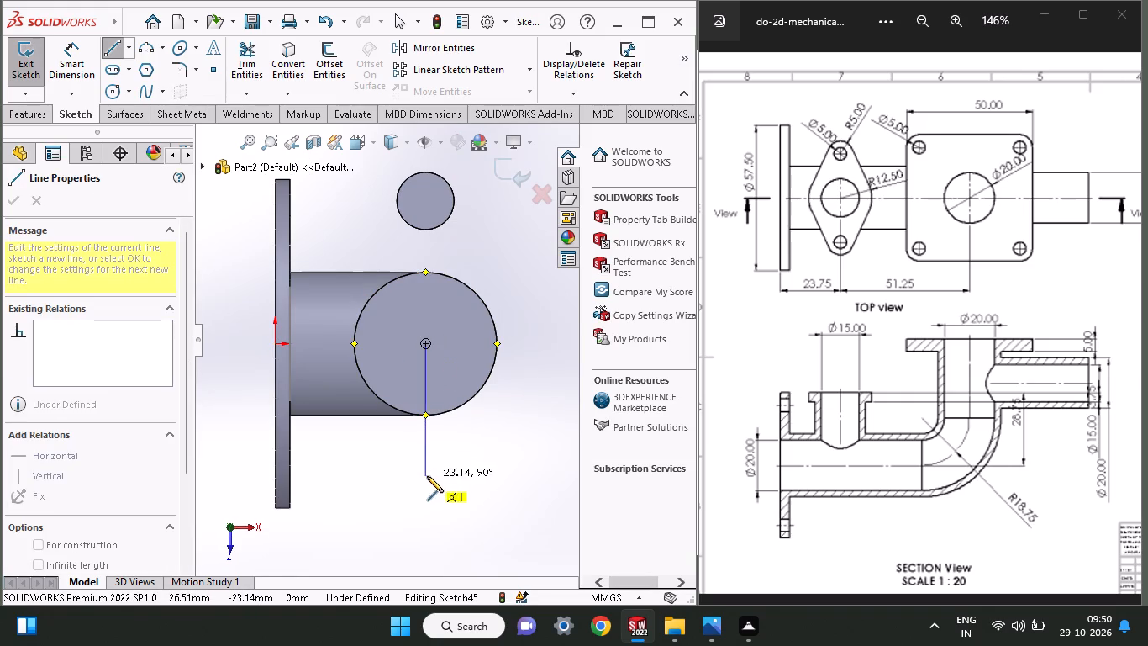
click(427, 476)
right_click(463, 428)
click(480, 432)
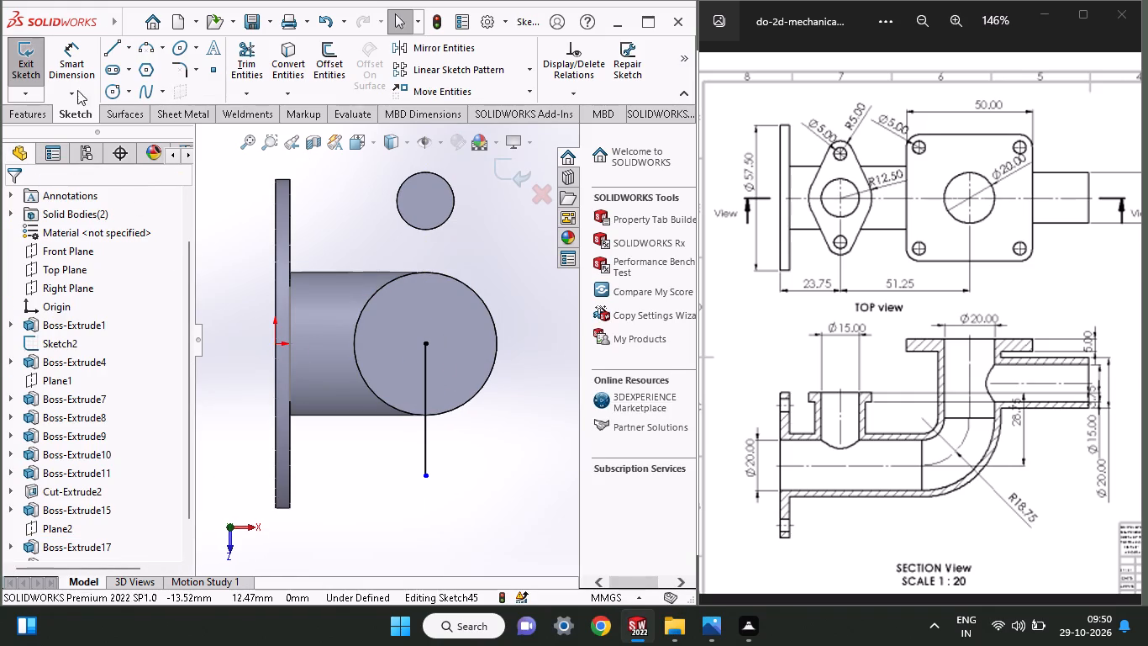
Dimension the new line on the branch's top face to a length of 25 mm.
click(75, 76)
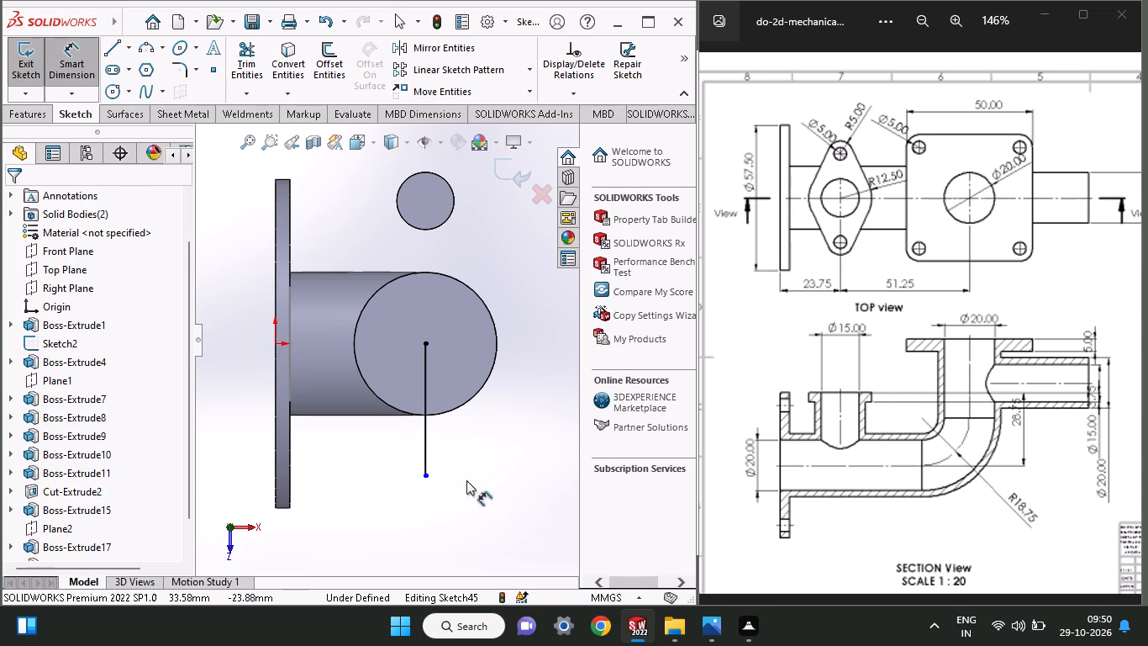
click(426, 442)
click(475, 442)
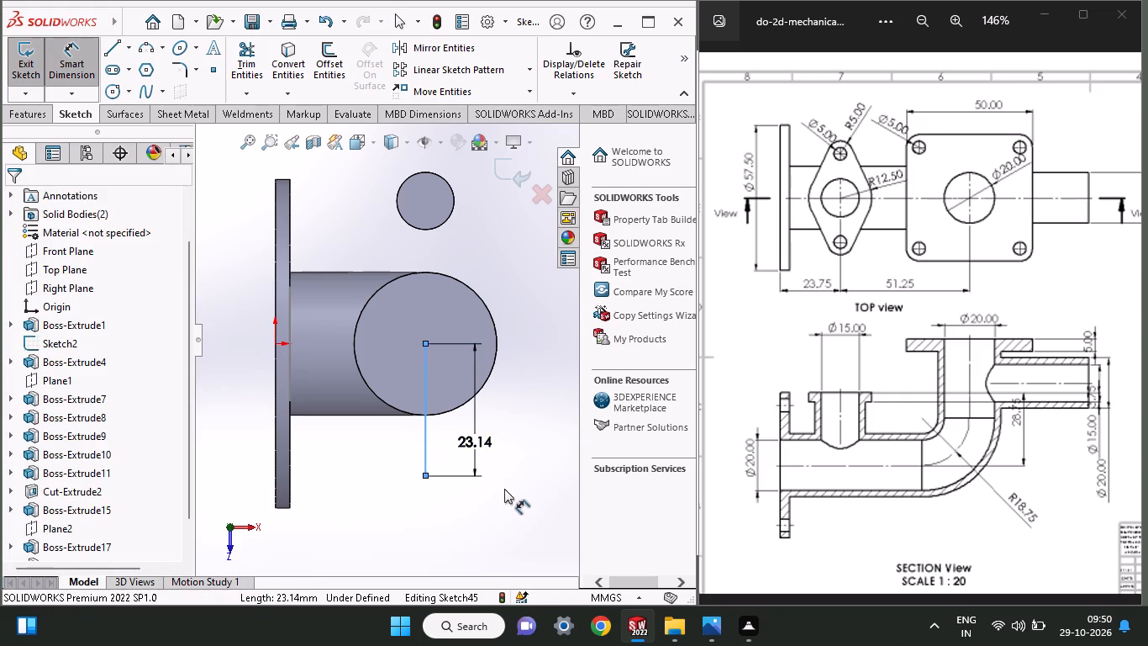
text(25)
key(Return)
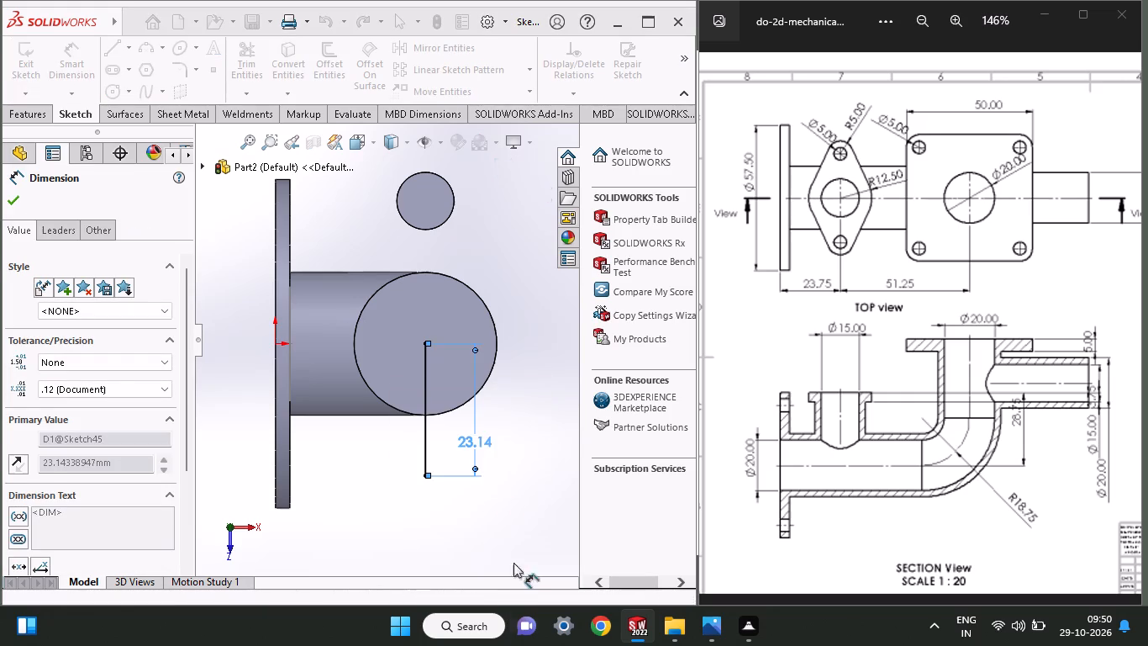
Sketch a circle centred on the free end of the second 25 mm line and dimension its diameter to 10 mm.
click(116, 99)
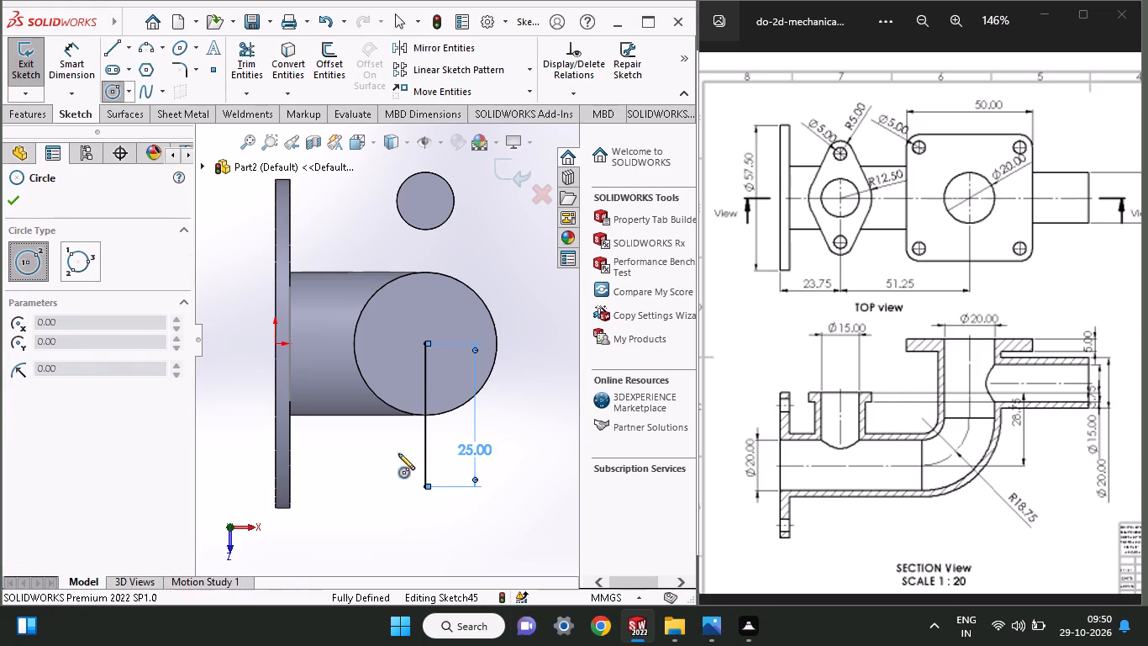
click(424, 489)
click(440, 509)
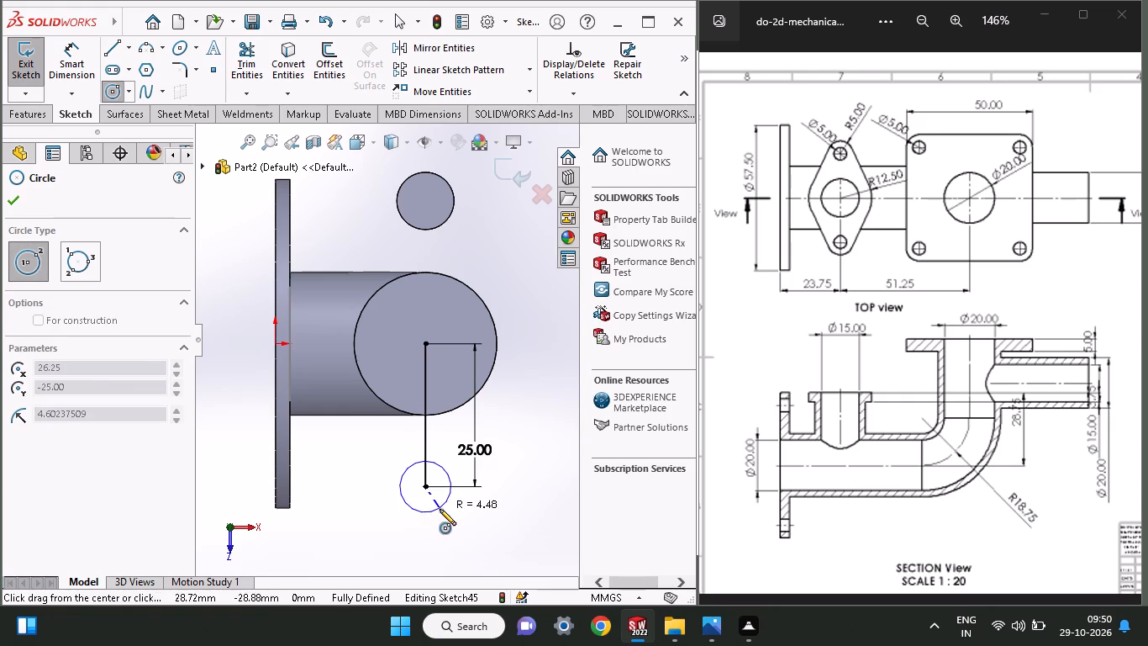
click(15, 200)
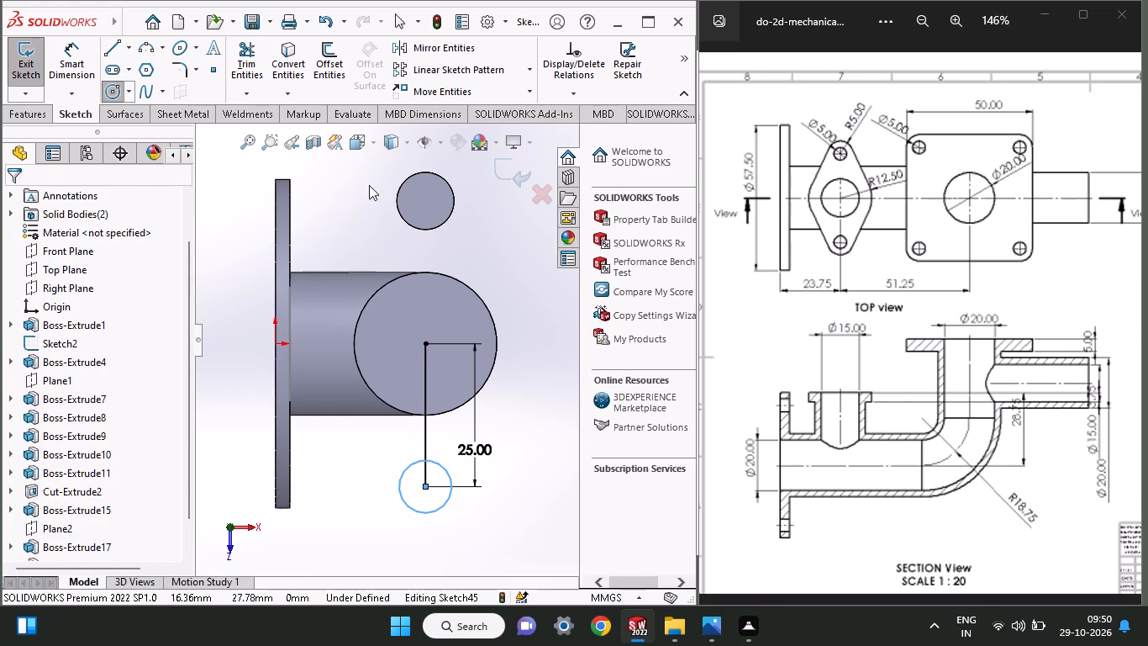
click(80, 56)
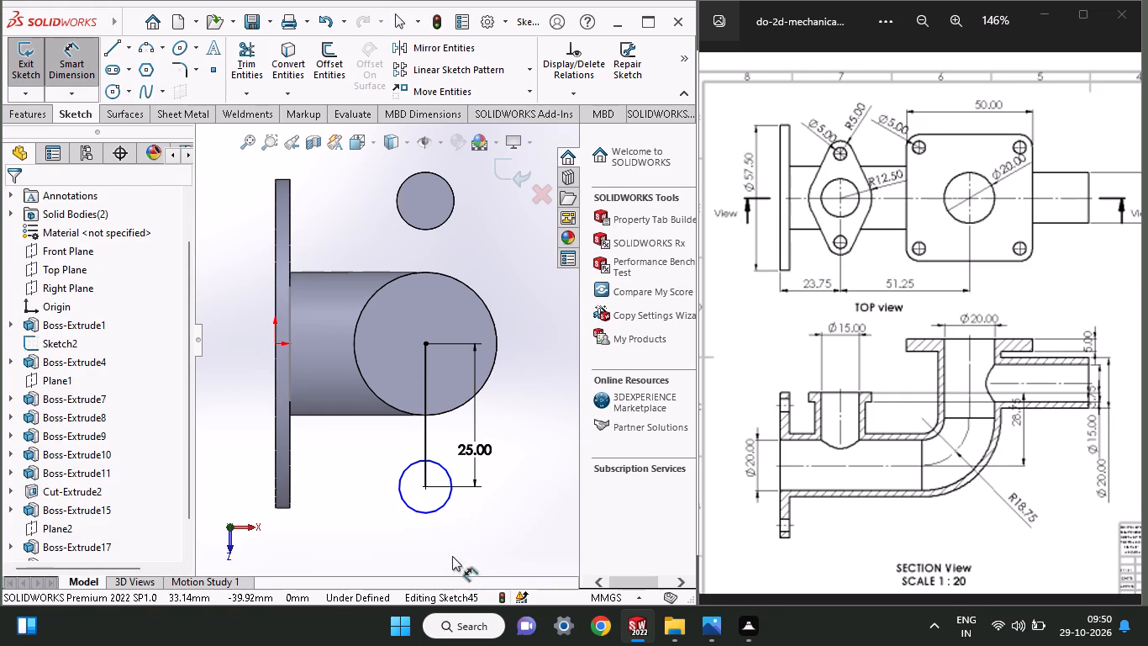
drag(434, 516, 424, 516)
drag(375, 513, 396, 522)
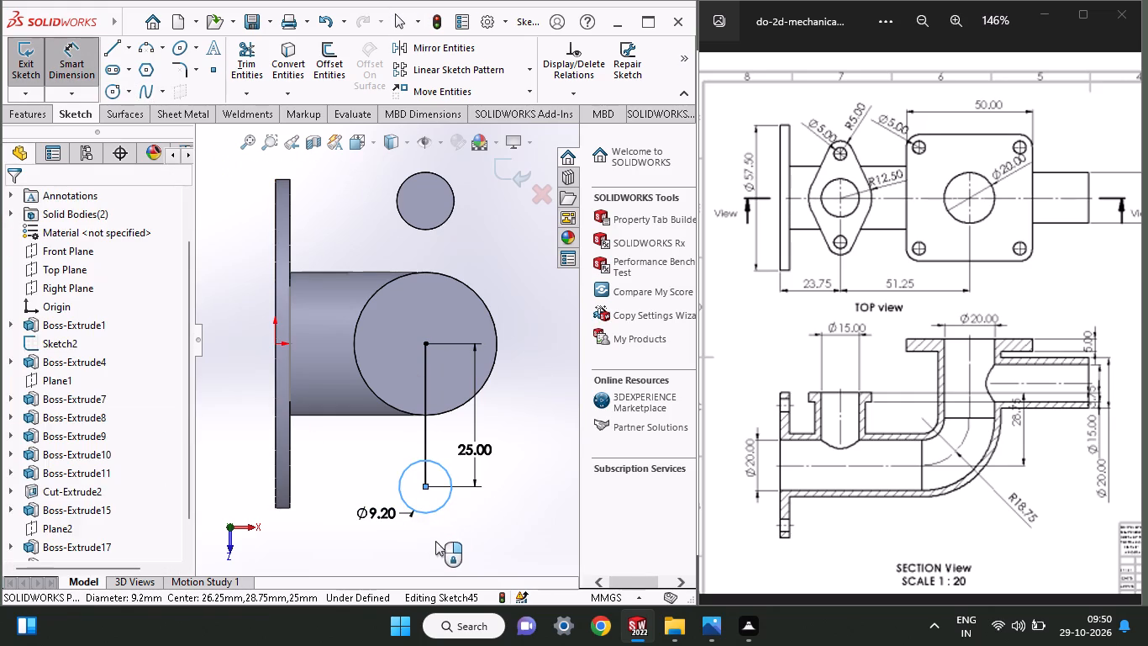
text(10)
key(Return)
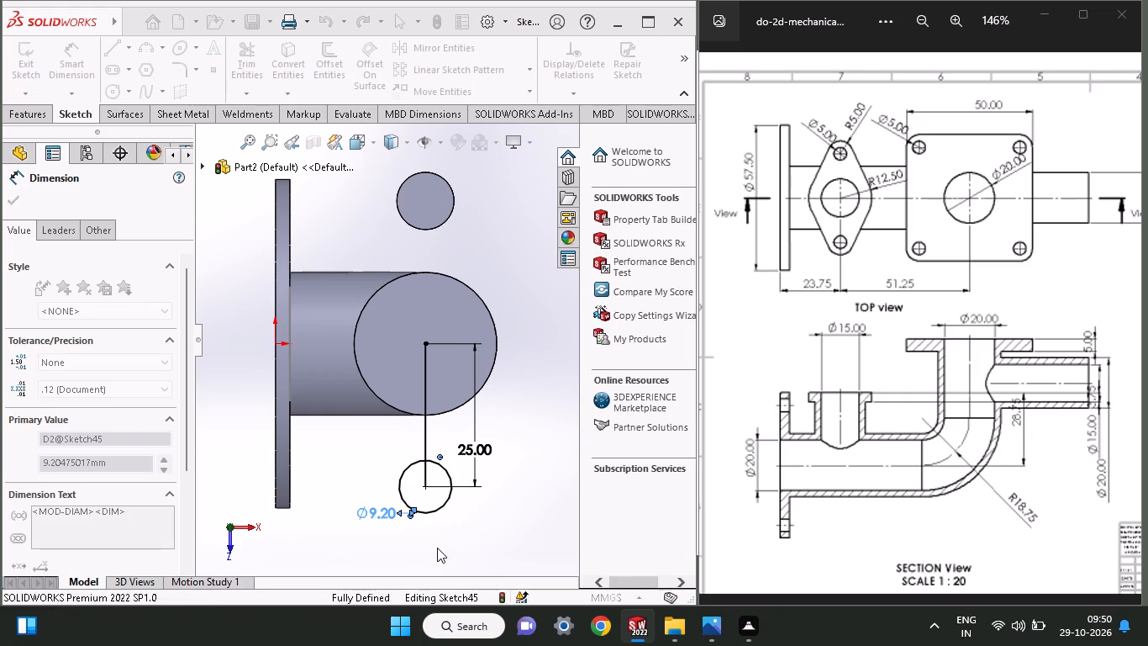
click(9, 201)
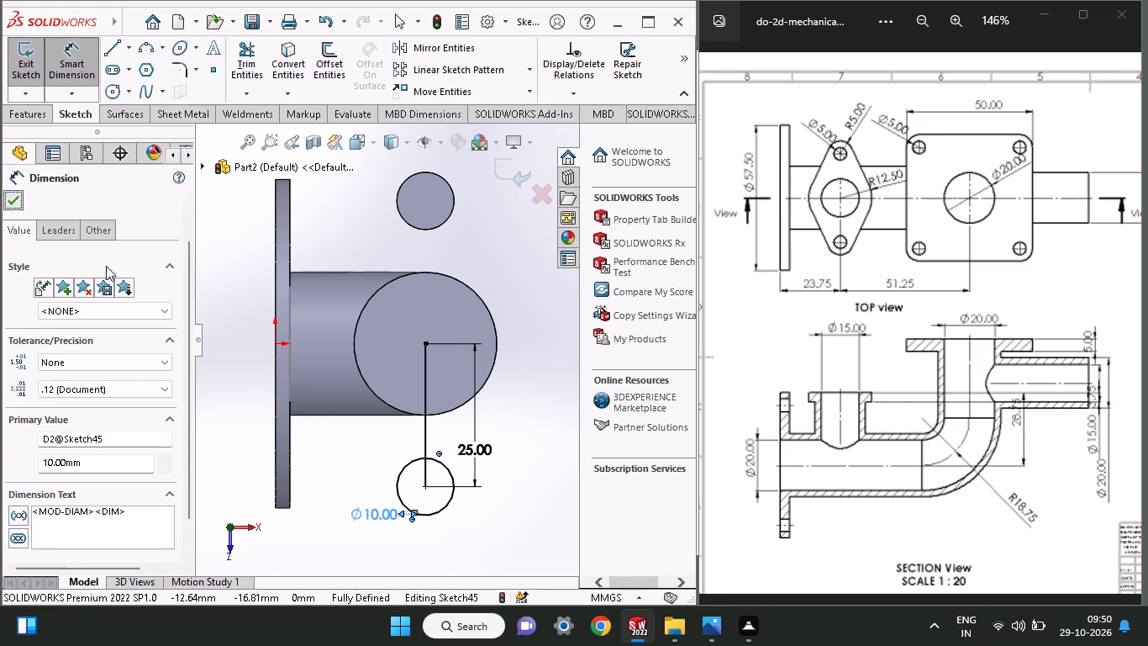
Delete the 25 mm line from the sketch, leaving only the 10 mm circle.
right_click(424, 426)
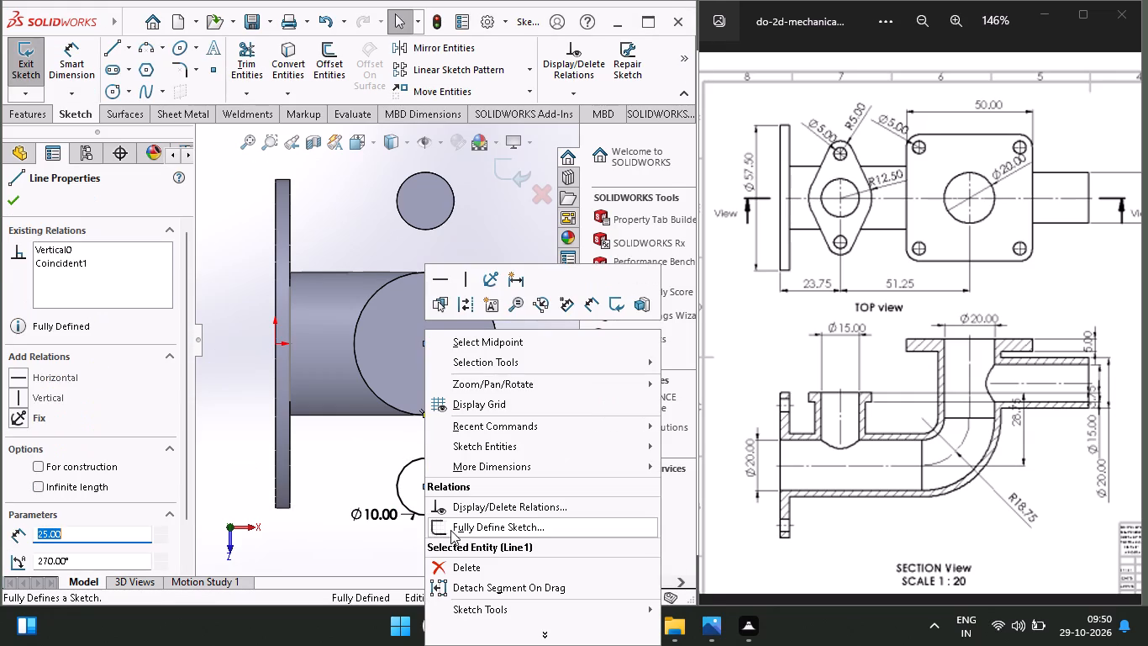
click(445, 562)
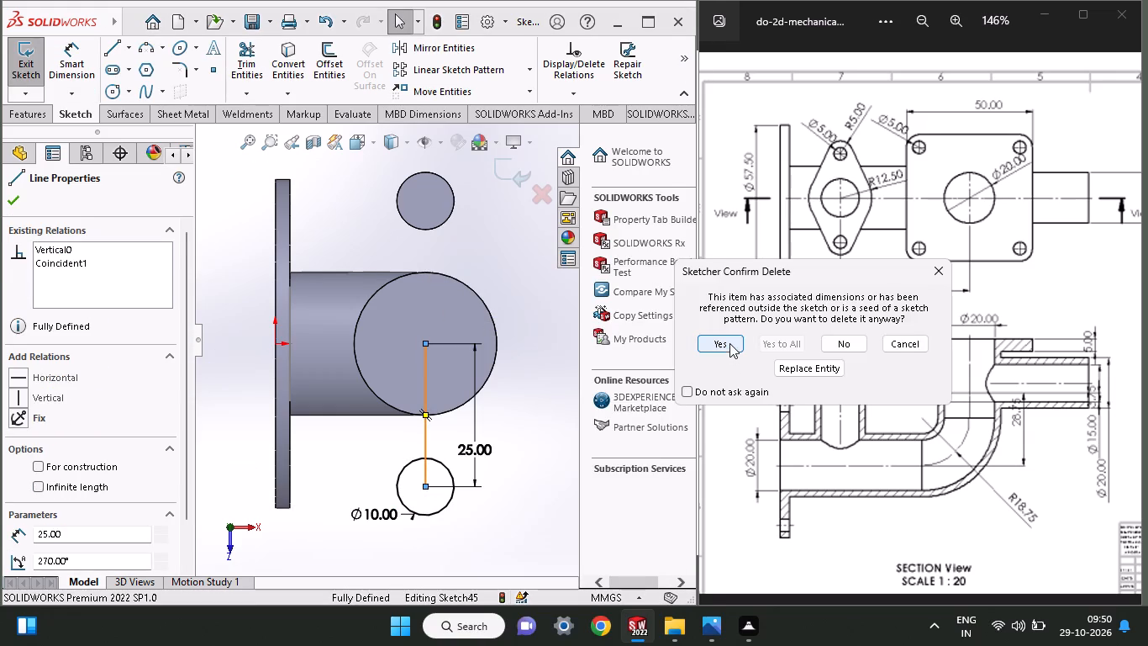
click(729, 343)
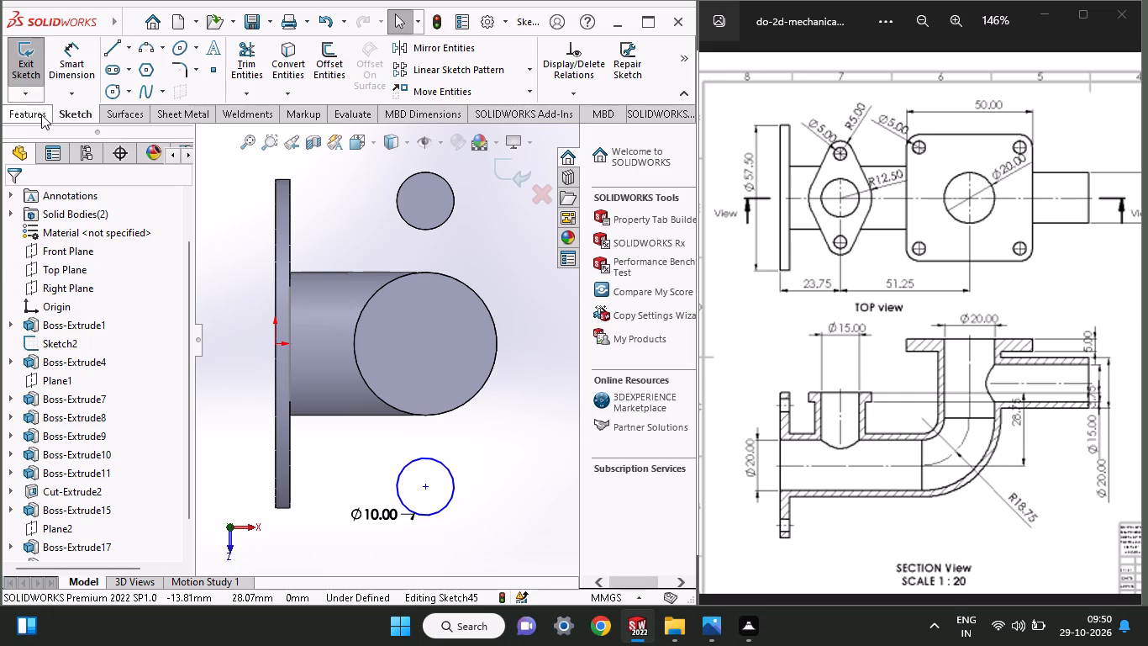
Extrude the second 10 mm circle as a Blind boss 3.75 mm deep, reversing the direction so it goes down from the branch's top face.
click(41, 114)
click(40, 81)
middle_drag(503, 537, 489, 456)
click(13, 285)
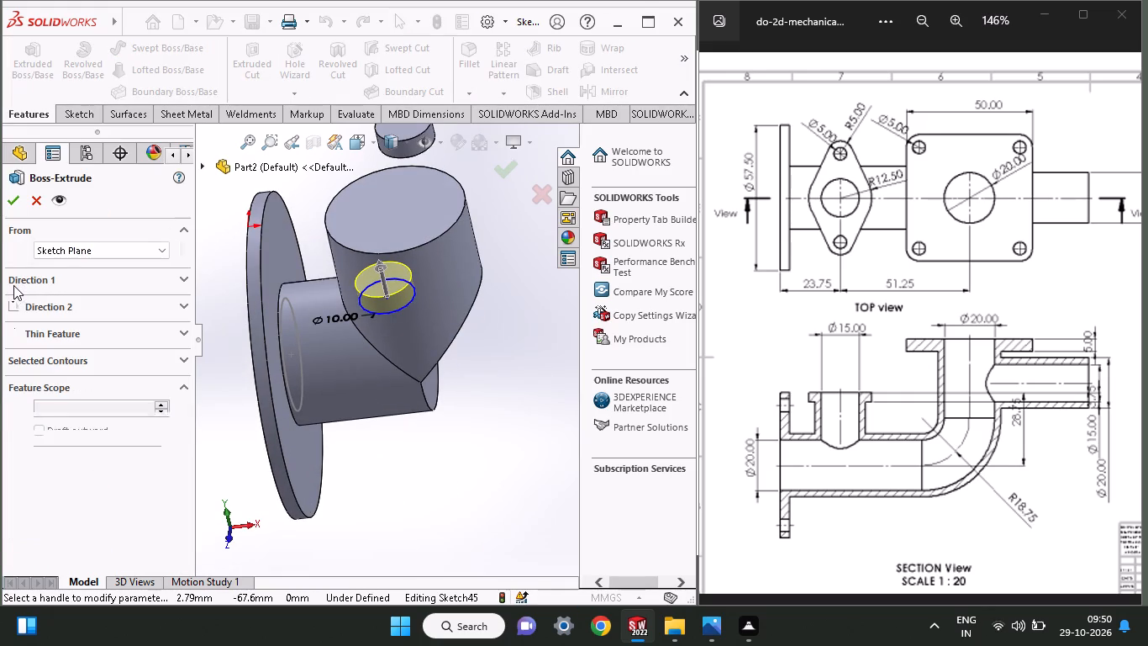
click(34, 202)
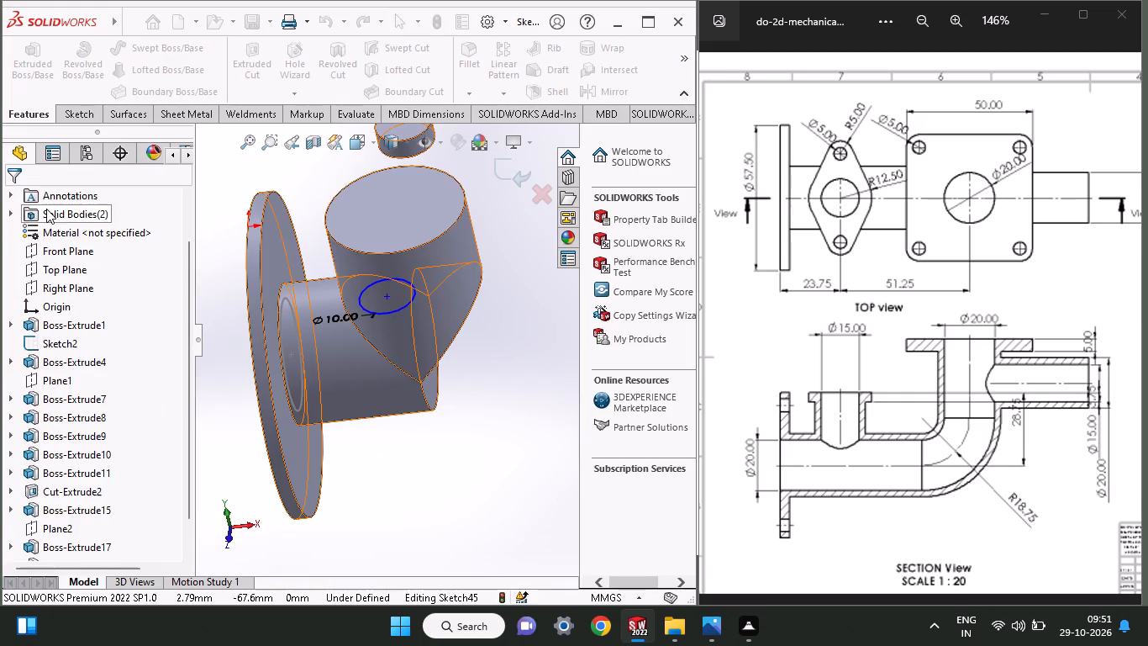
click(32, 58)
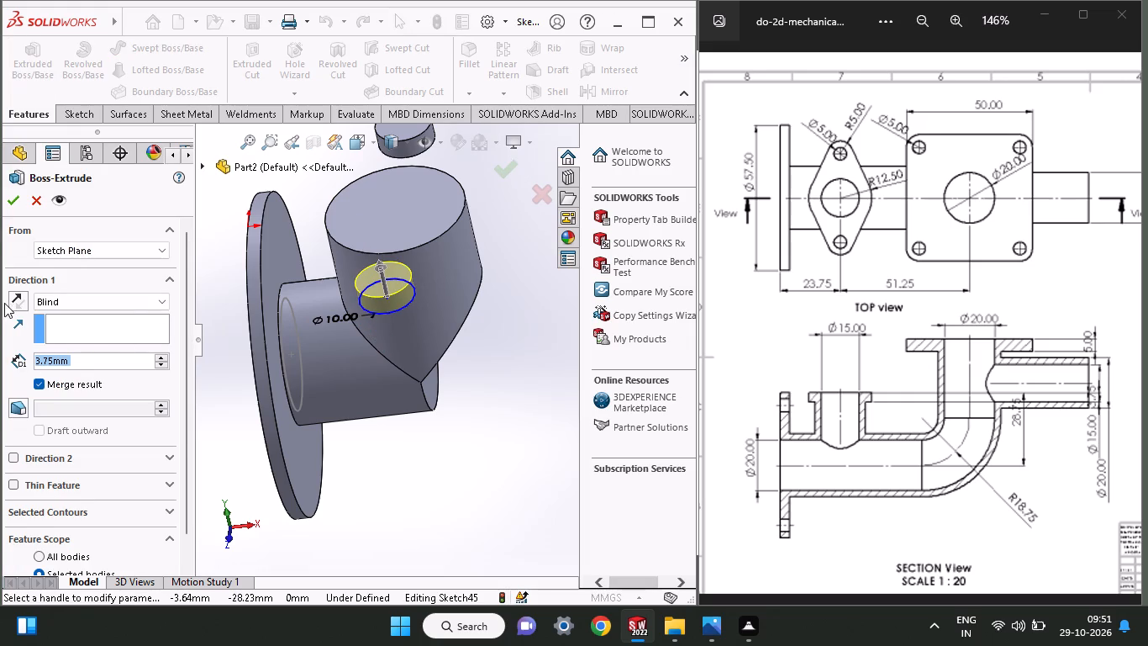
click(9, 291)
click(13, 208)
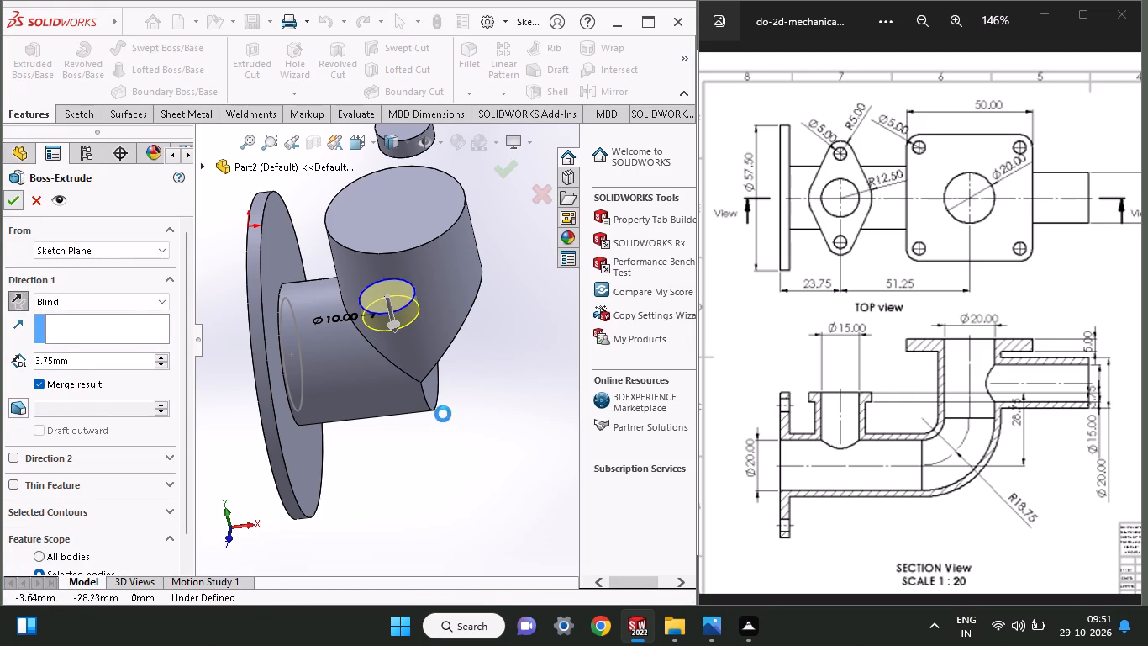
Start a new sketch on the branch's top face.
middle_drag(451, 421, 438, 516)
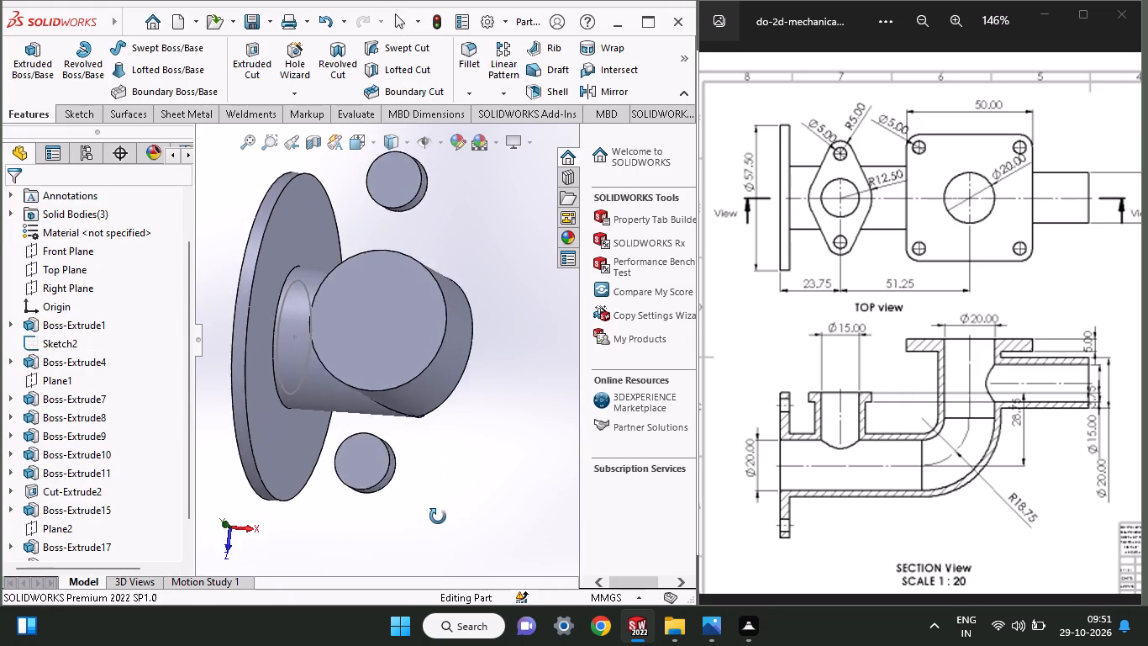
middle_drag(438, 516, 438, 530)
click(383, 375)
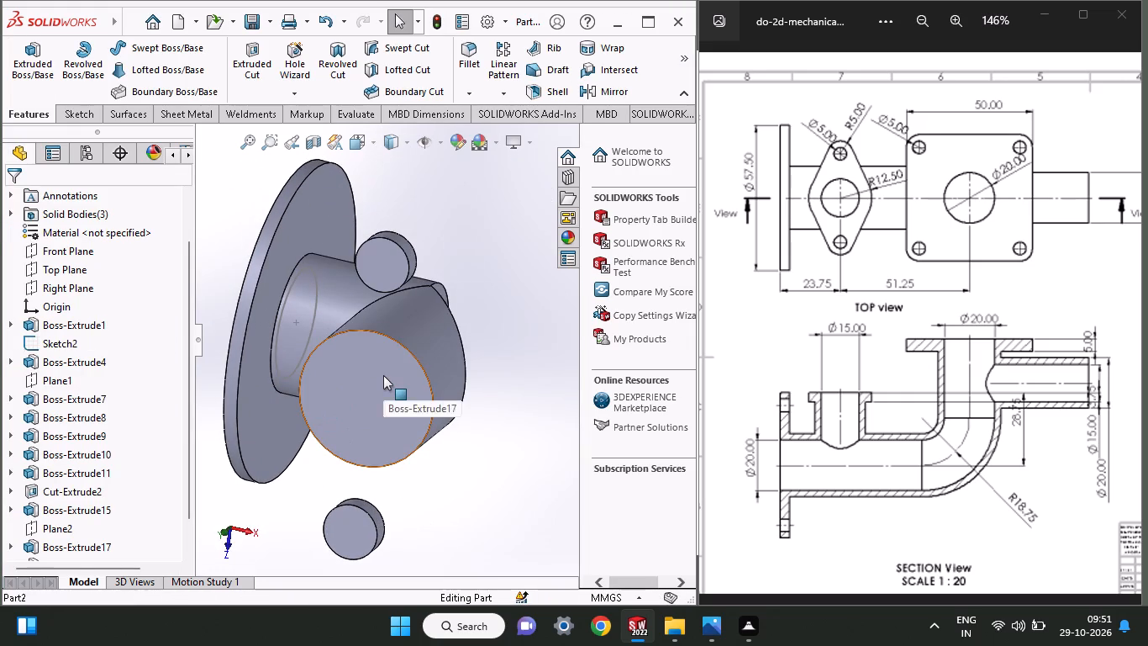
click(461, 326)
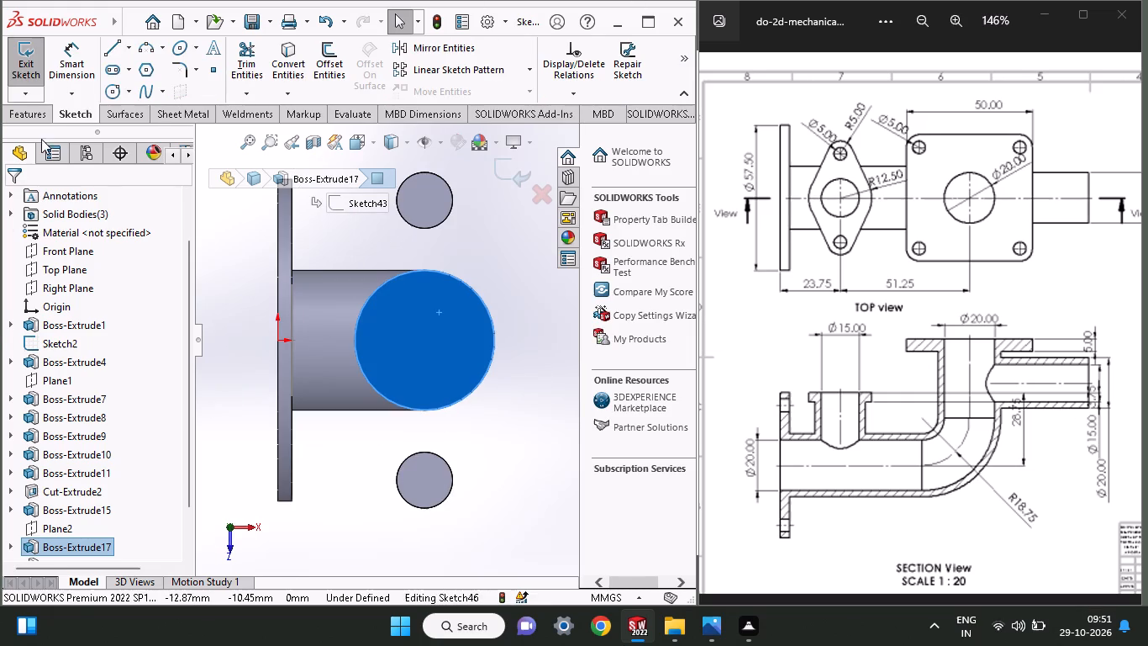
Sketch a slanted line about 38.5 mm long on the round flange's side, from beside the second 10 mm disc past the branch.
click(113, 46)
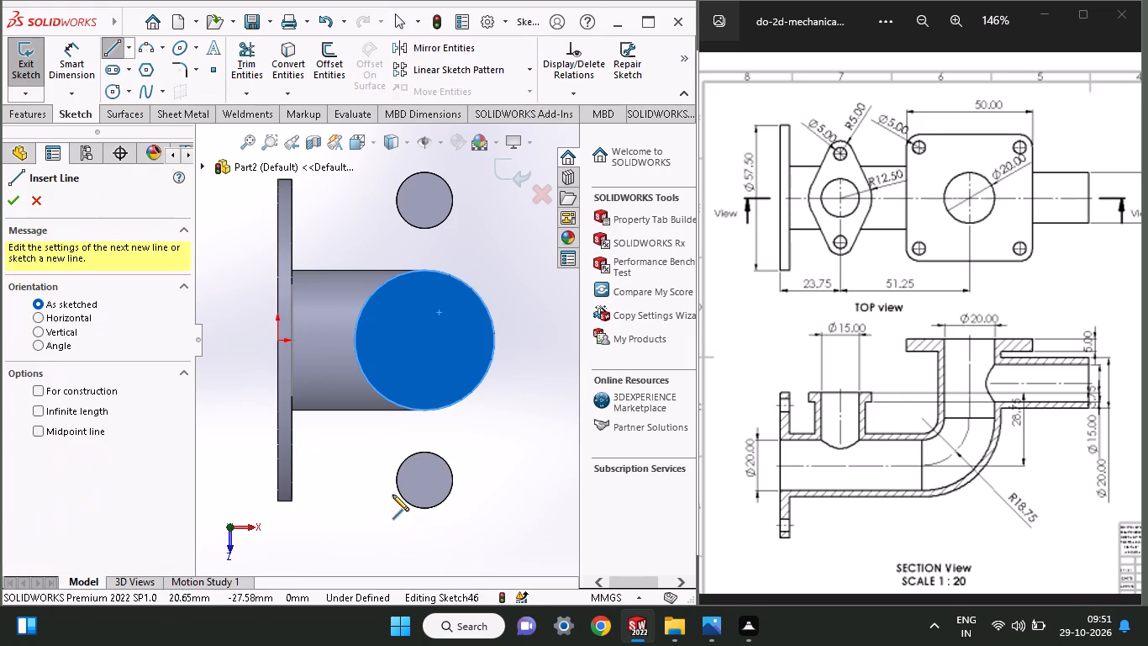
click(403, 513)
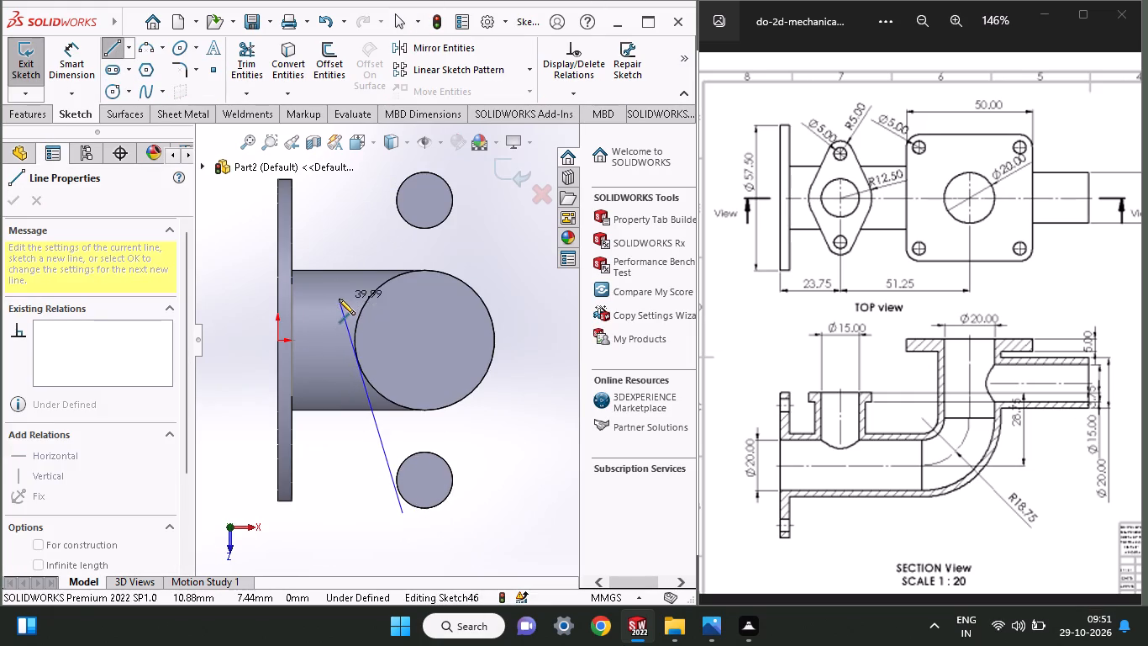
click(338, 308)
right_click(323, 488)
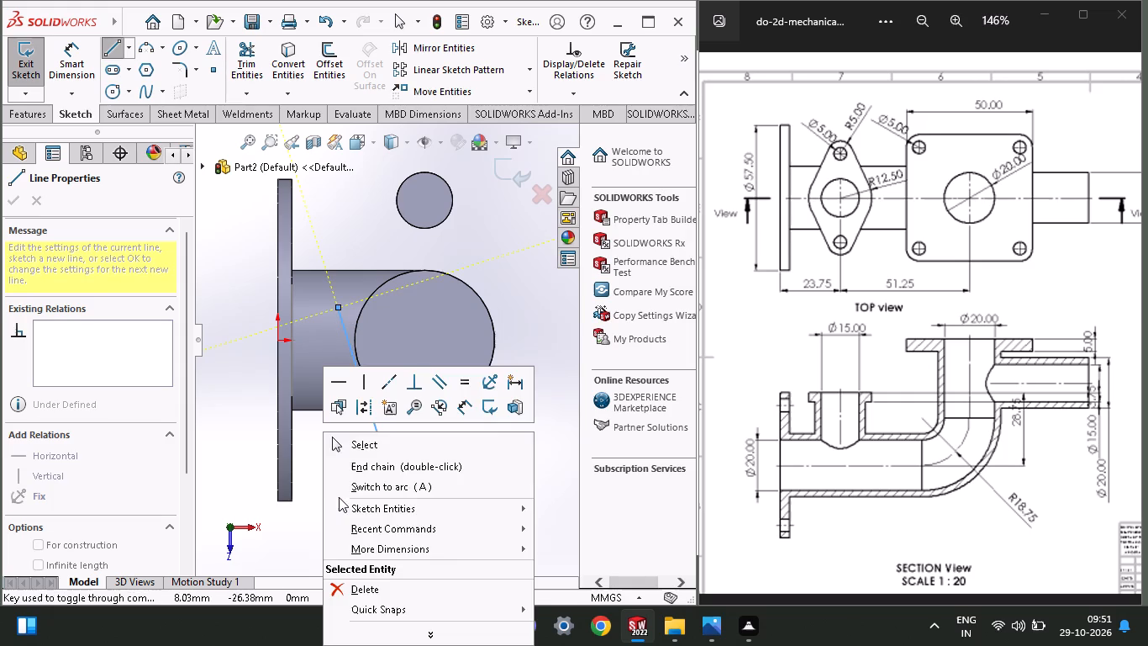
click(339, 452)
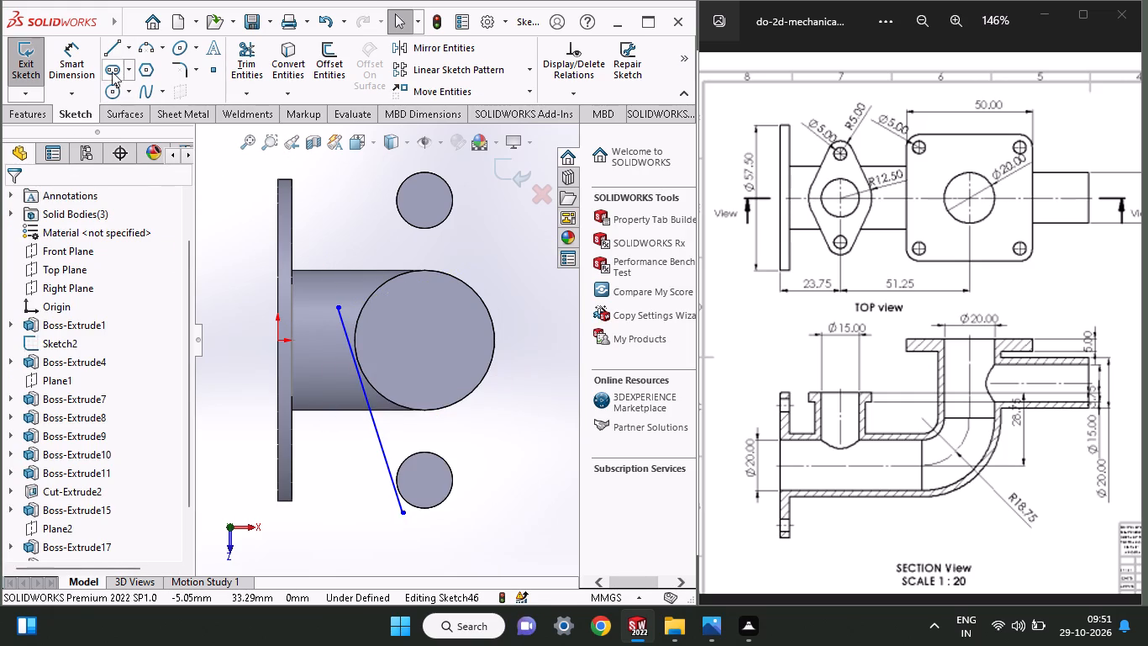
Sketch a slanted line on the side away from the round flange, from beside the branch past the first 10 mm disc.
click(112, 44)
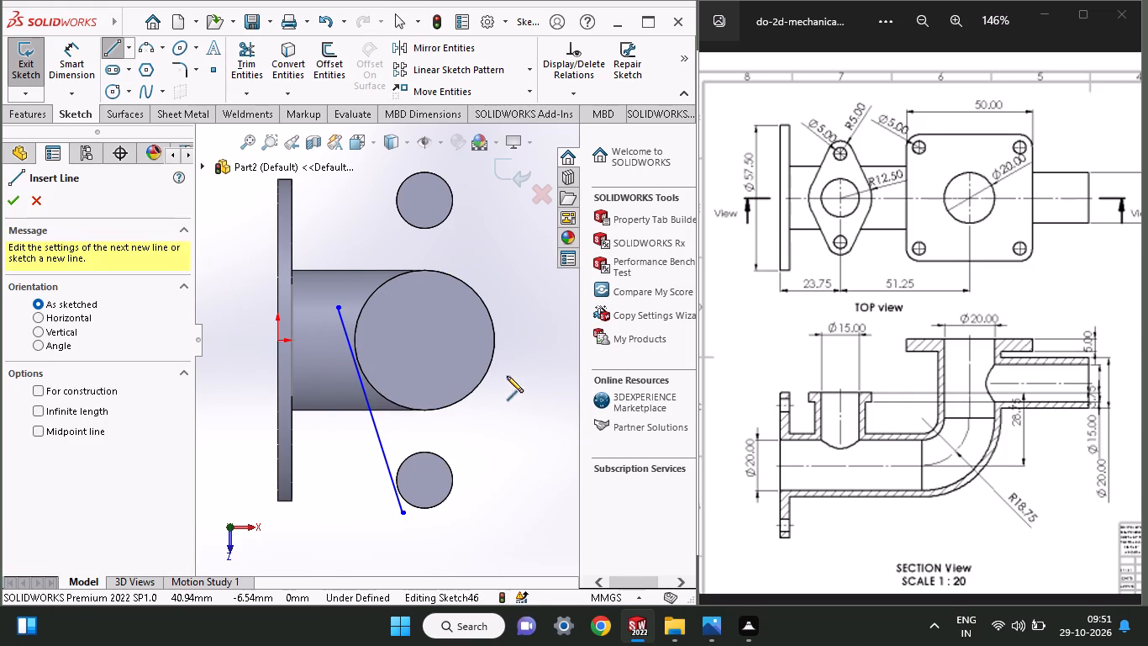
click(502, 369)
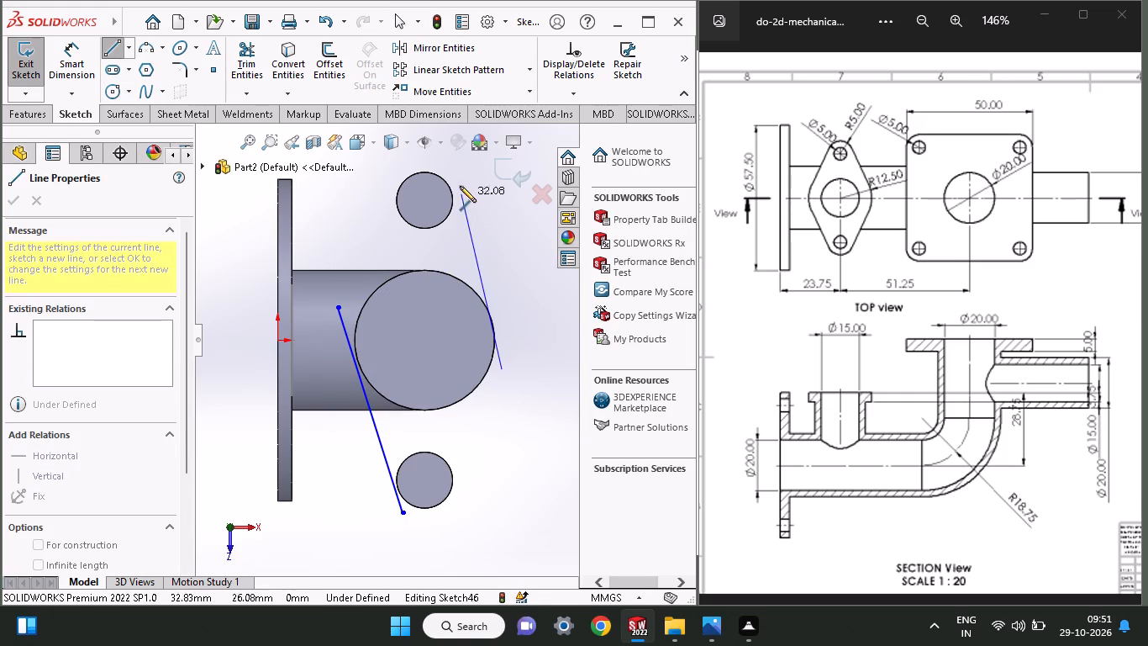
click(458, 179)
right_click(508, 274)
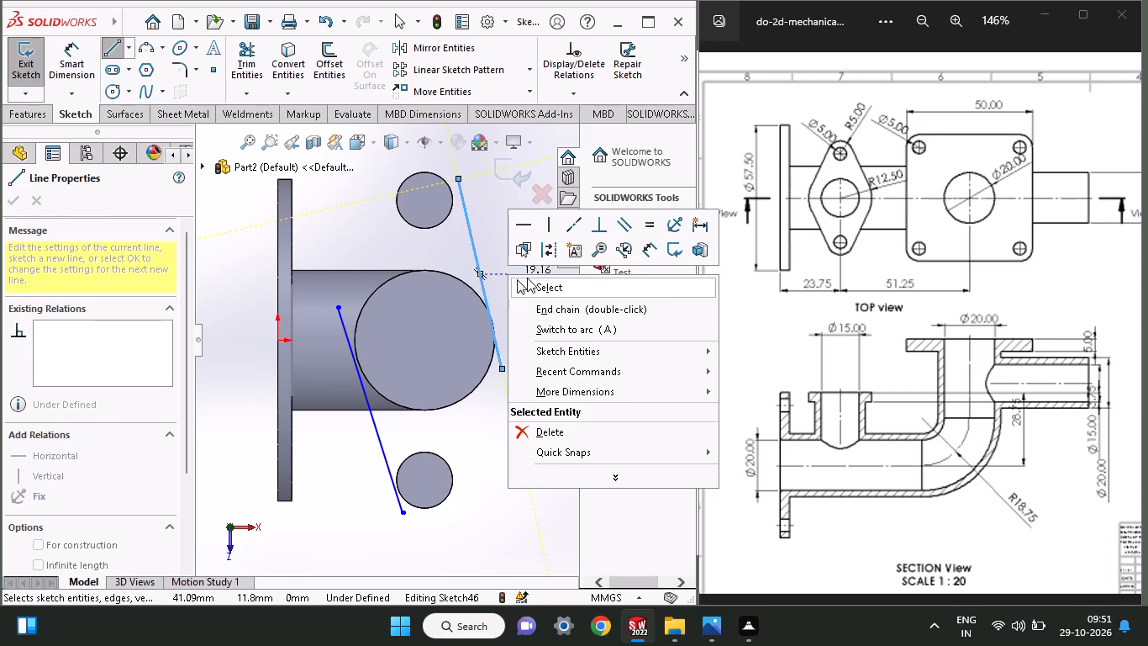
click(527, 278)
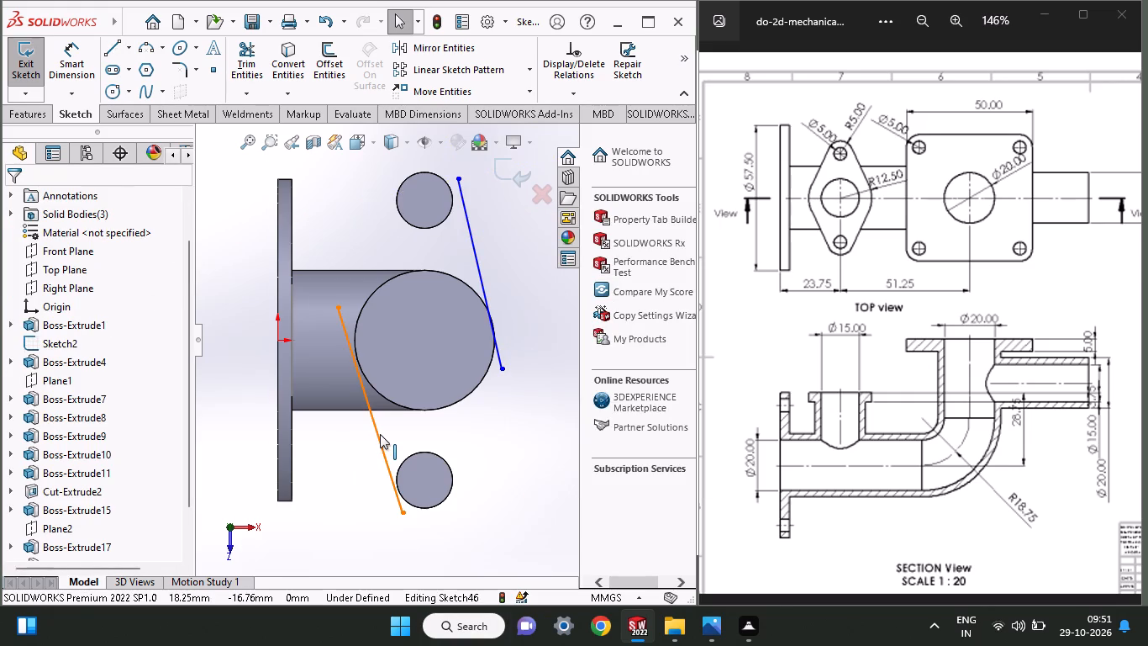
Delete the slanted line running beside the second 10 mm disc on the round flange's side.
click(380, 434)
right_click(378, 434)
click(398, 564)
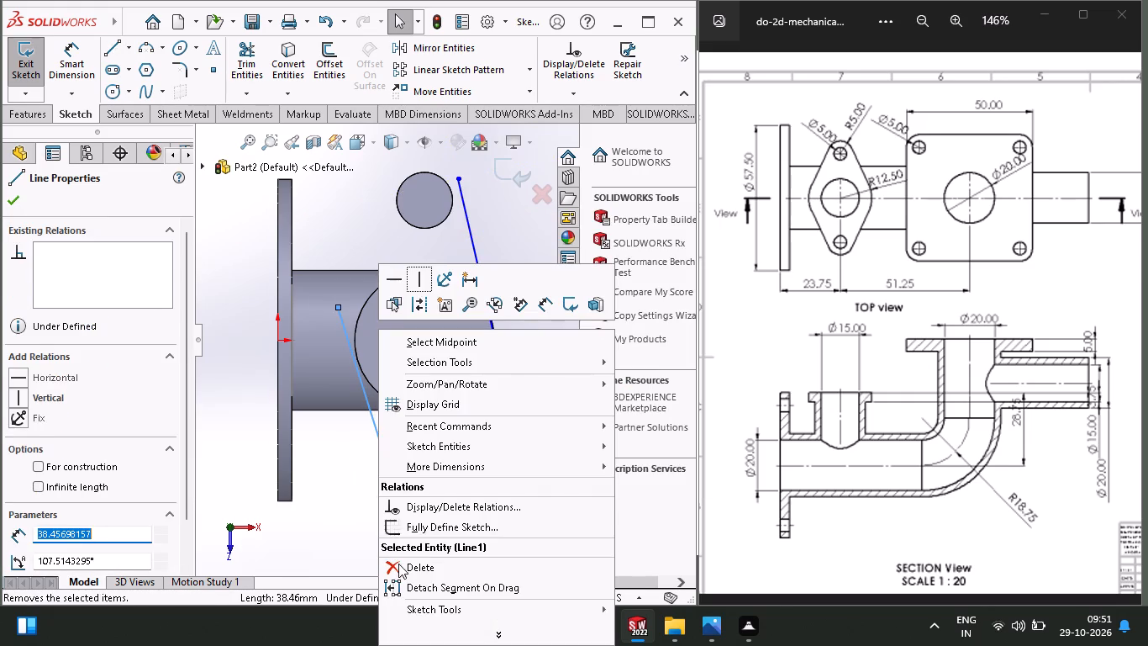
Sketch a slanted line about 42 mm long on the round flange's side, from beside the first 10 mm disc past the branch.
click(109, 49)
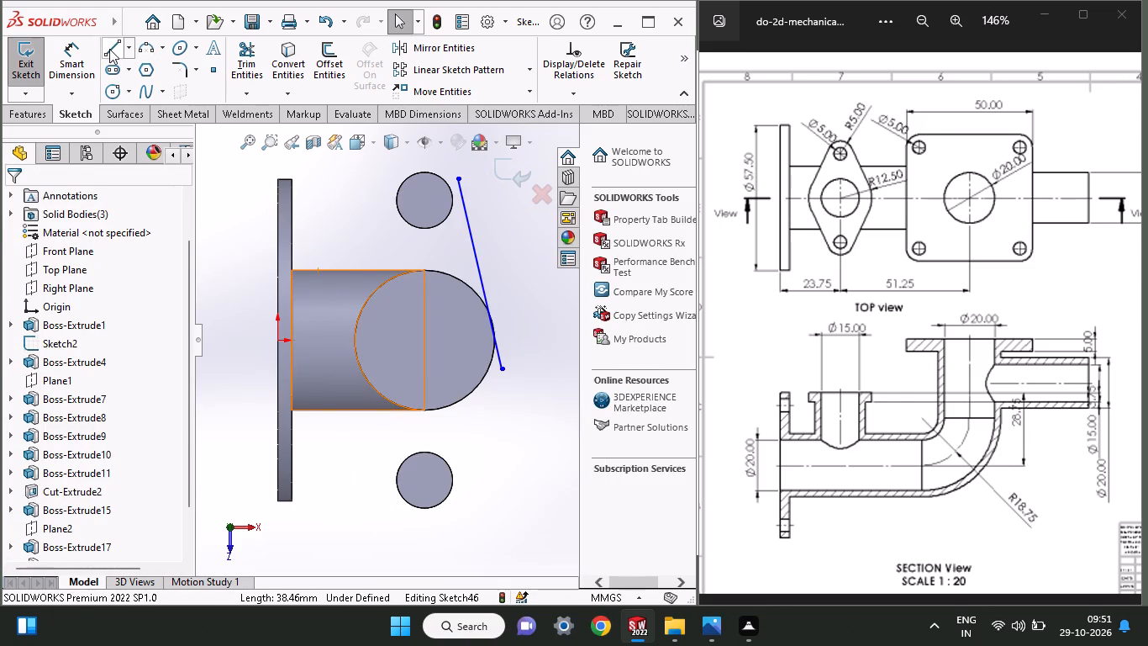
click(392, 164)
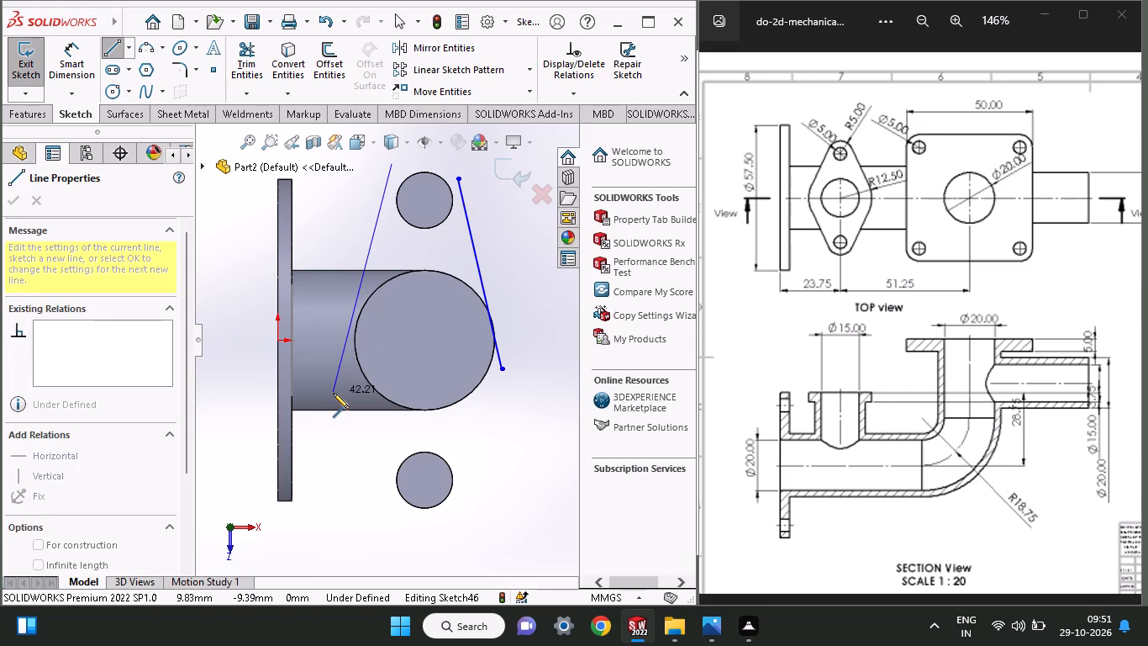
click(333, 393)
right_click(343, 445)
click(367, 453)
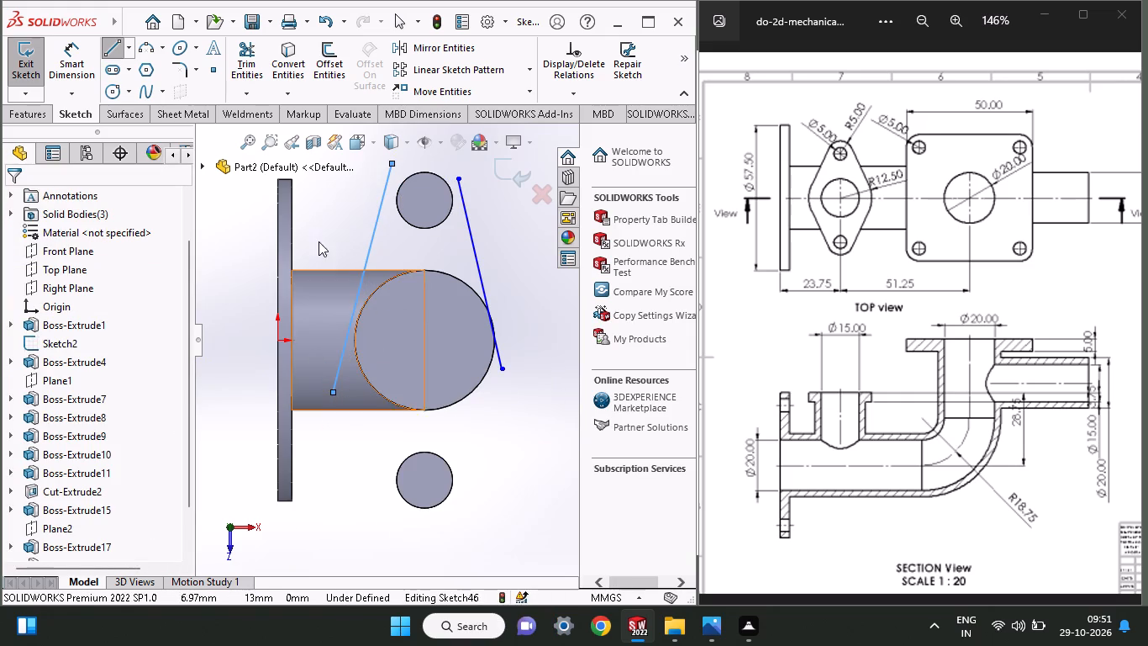
Sketch a 25 mm diameter circle centred on the branch, matching its outer edge.
click(113, 86)
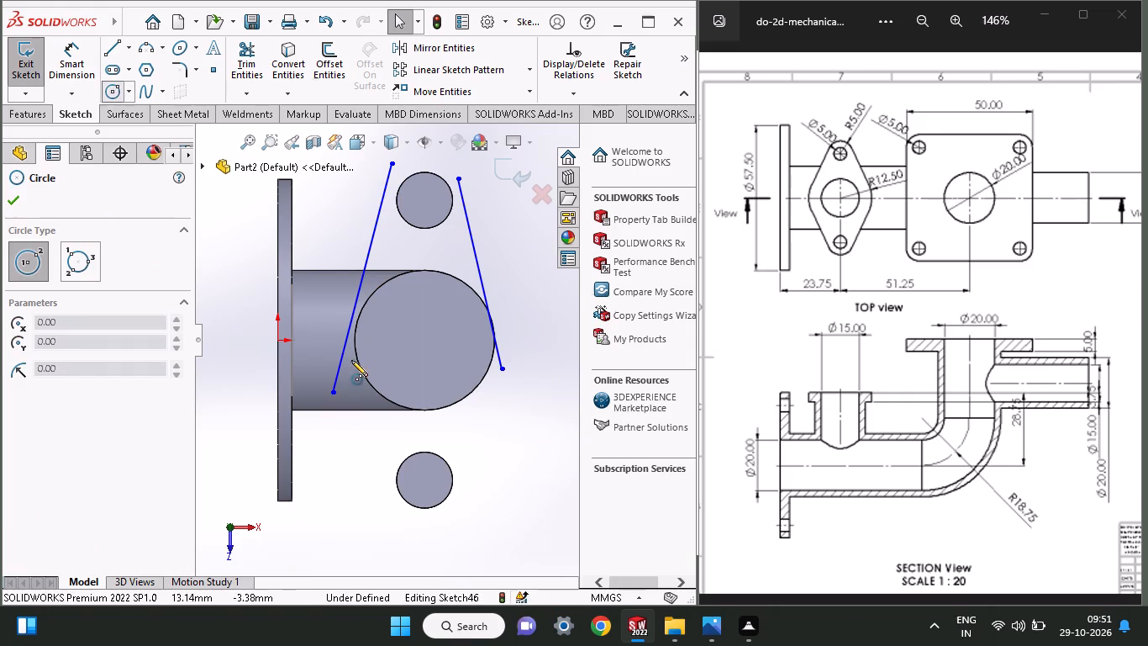
click(422, 338)
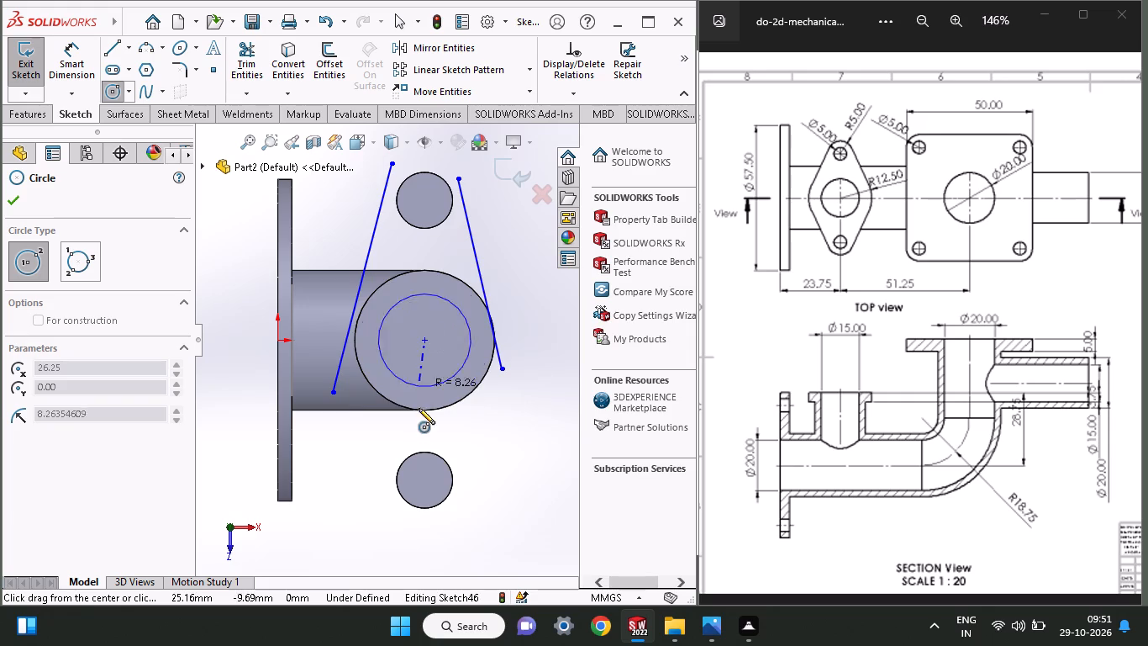
click(419, 410)
right_click(438, 440)
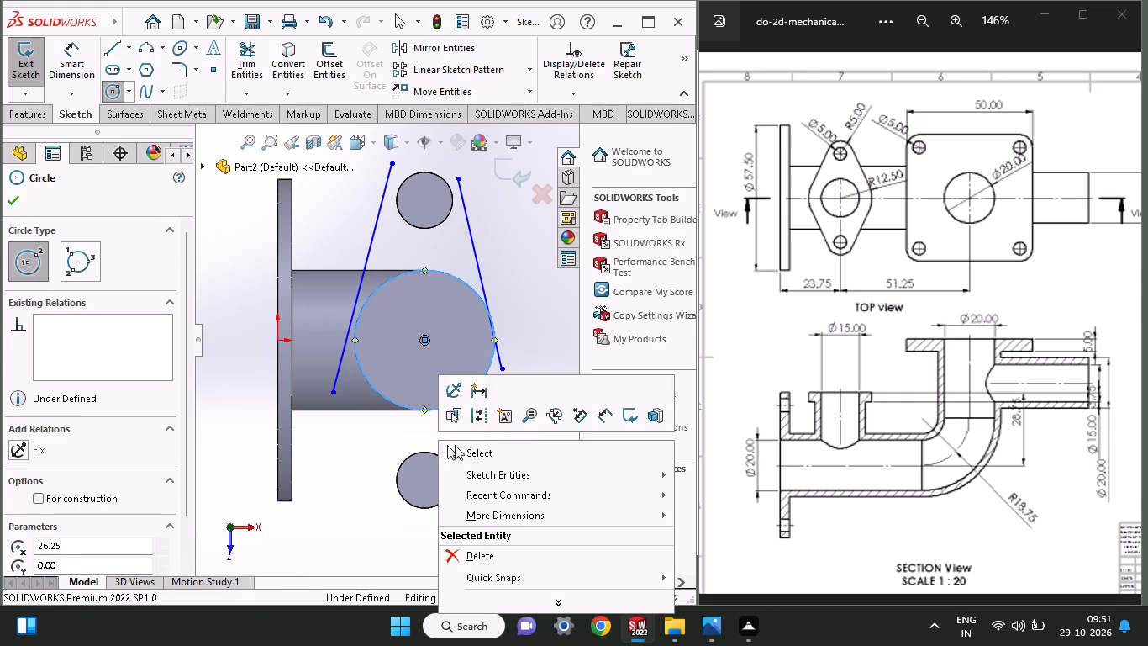
click(462, 447)
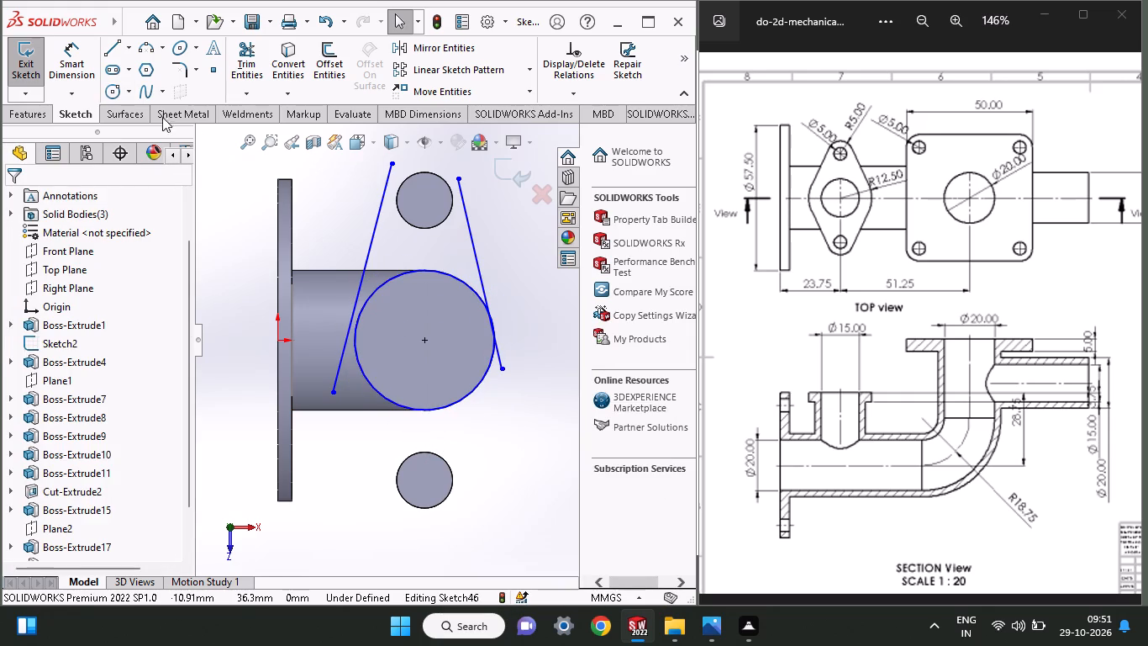
Sketch a circle concentric with the first 10 mm disc, matching its outer edge.
click(117, 93)
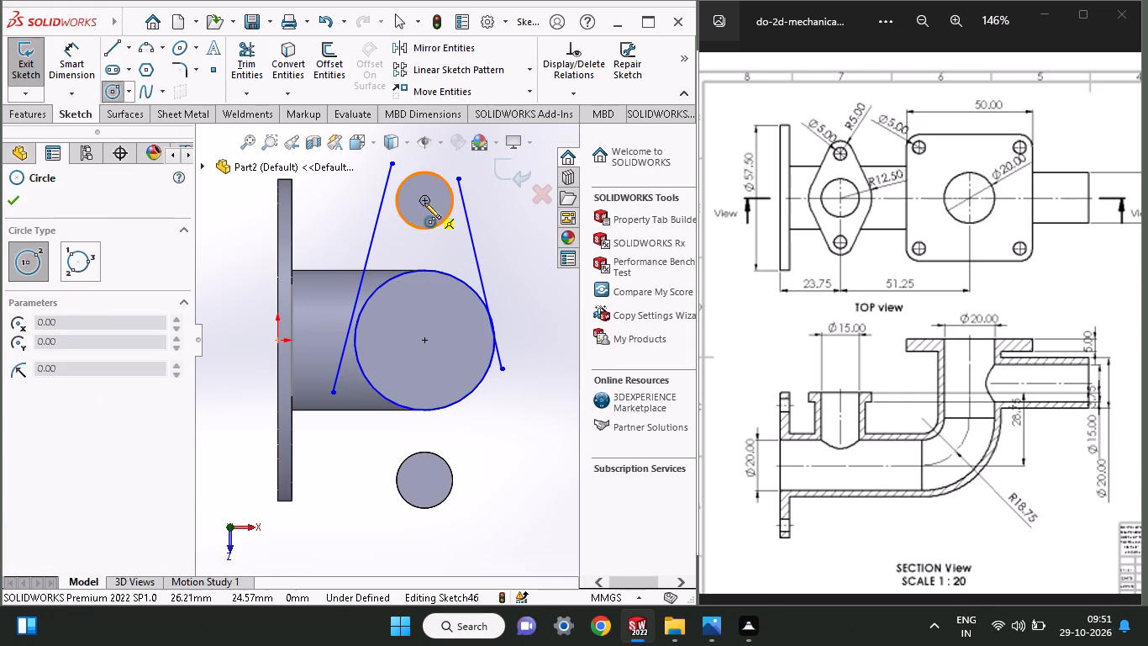
click(424, 203)
click(434, 224)
right_click(443, 241)
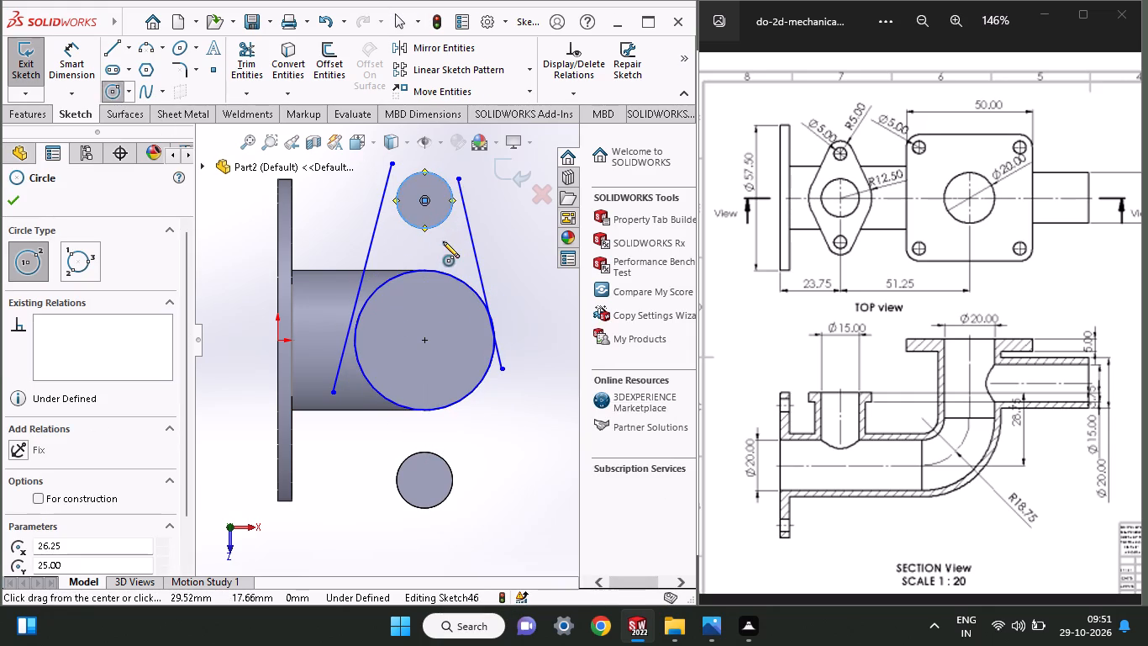
click(456, 246)
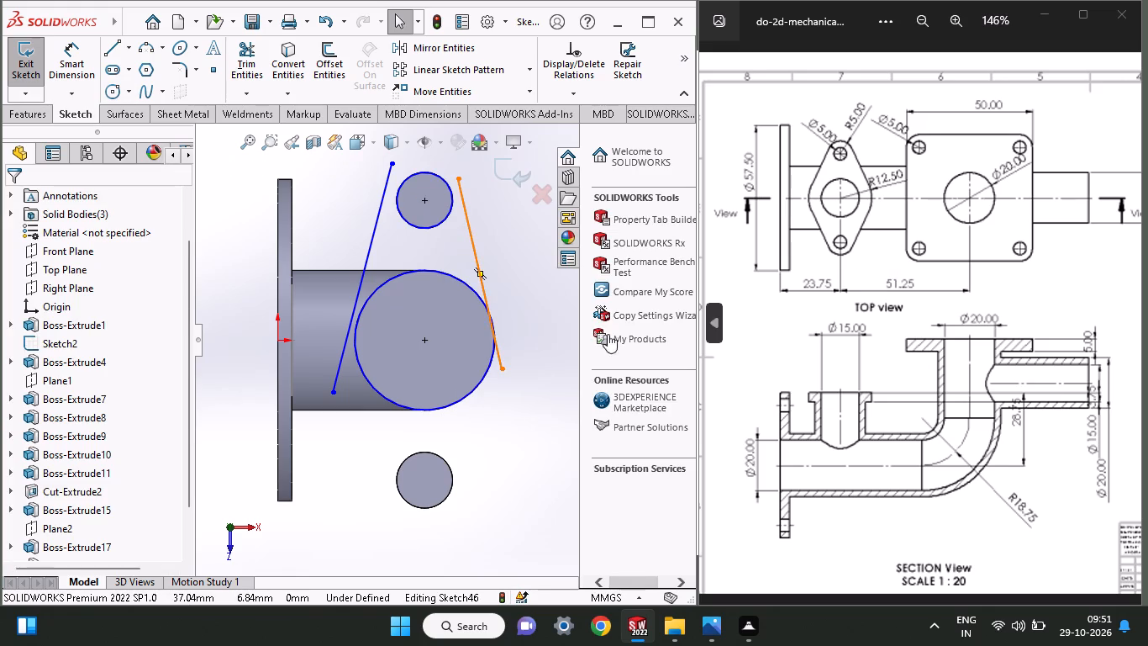
Apply a Tangent relation between the slanted line on the round flange's side and the circle around the branch.
shift+click(336, 360)
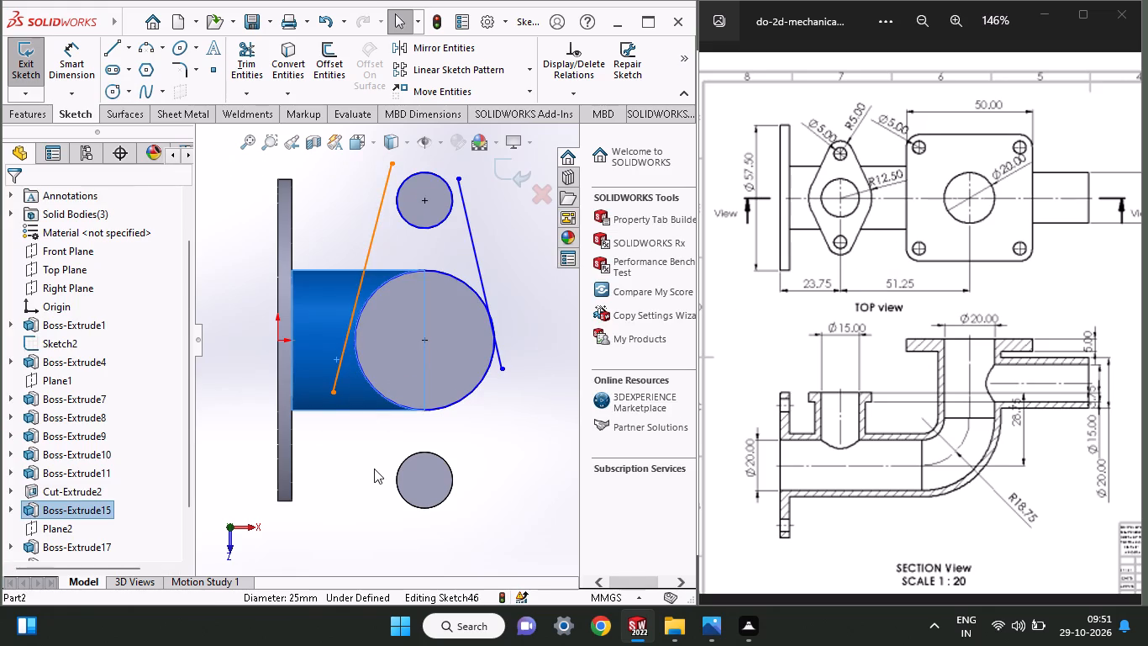
shift+click(374, 469)
shift+click(336, 377)
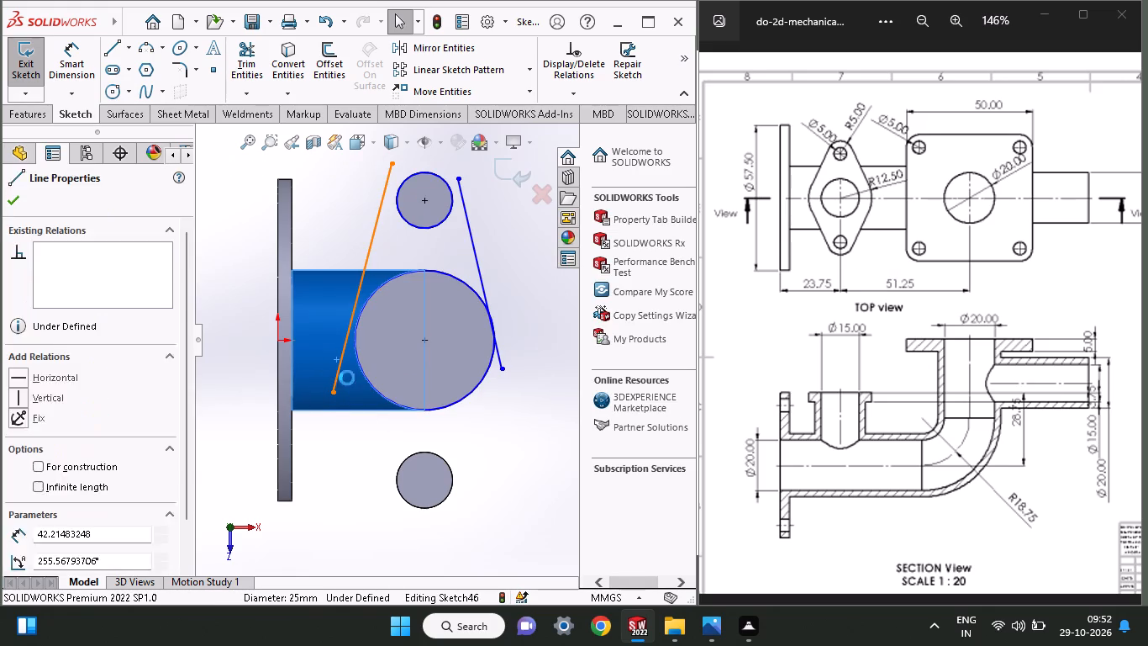
shift+click(366, 379)
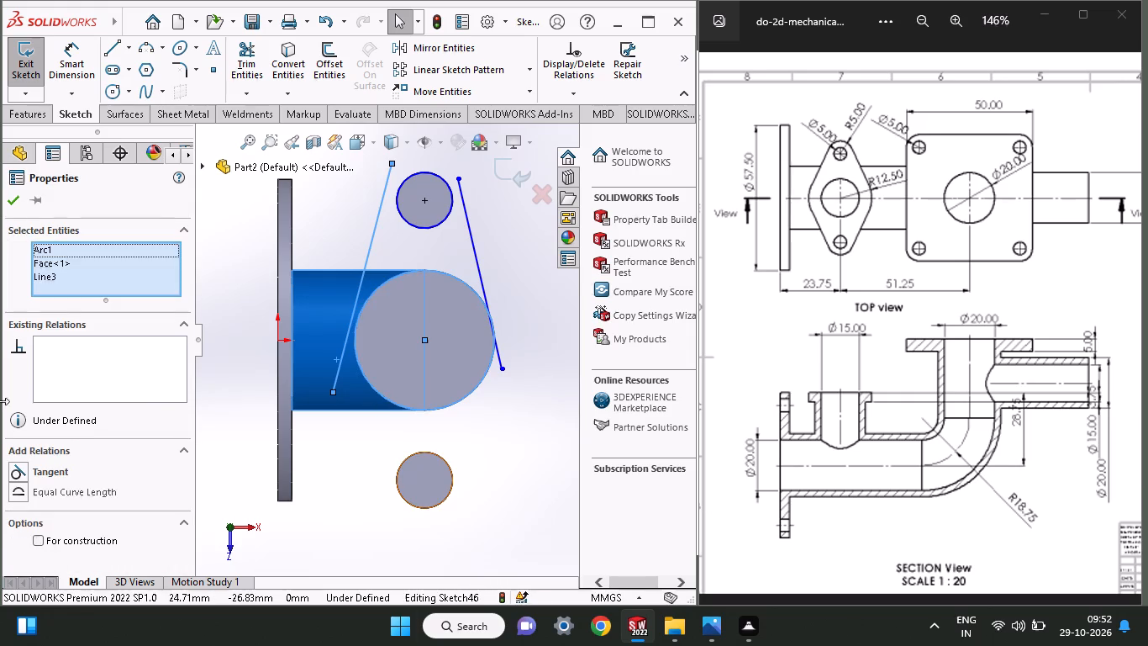
click(71, 476)
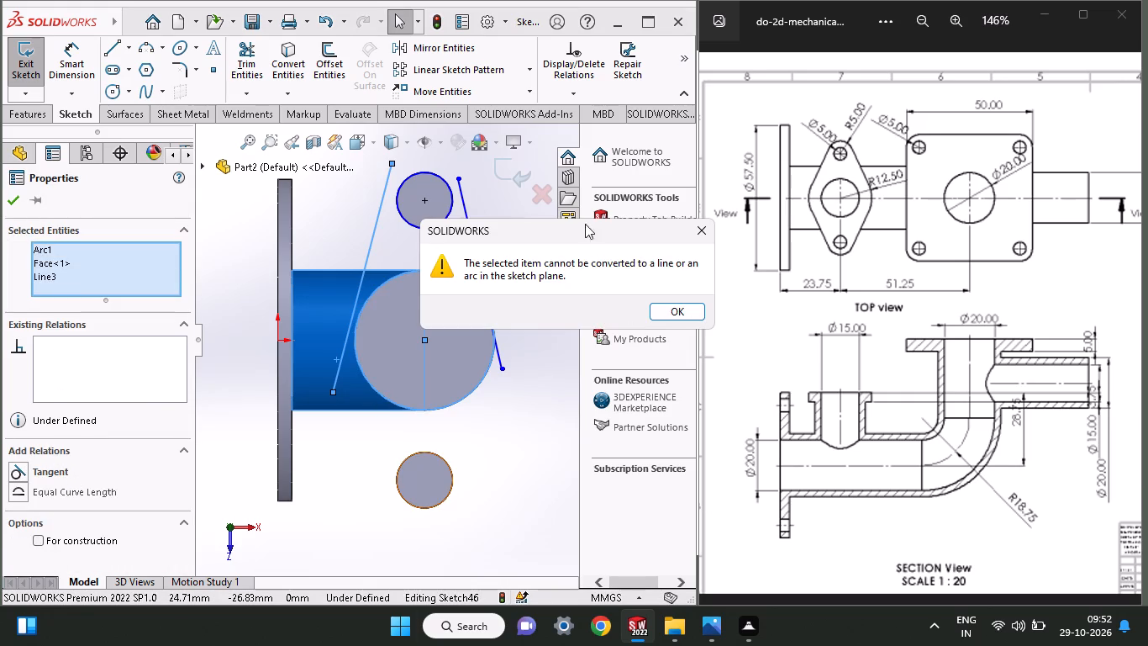
click(696, 227)
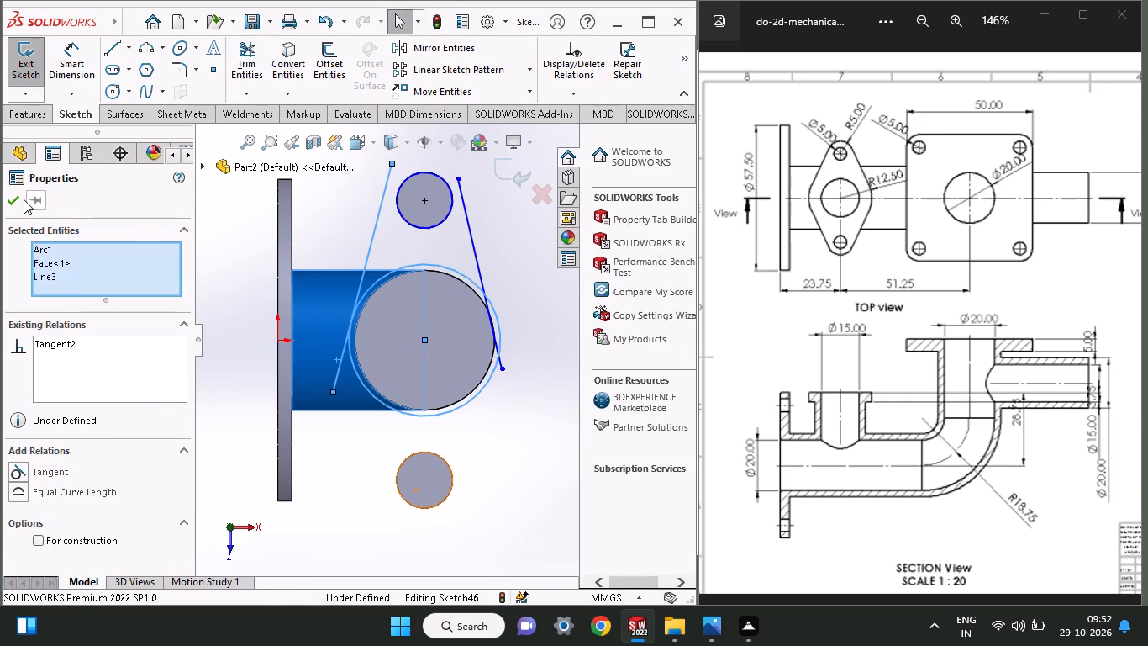
click(316, 235)
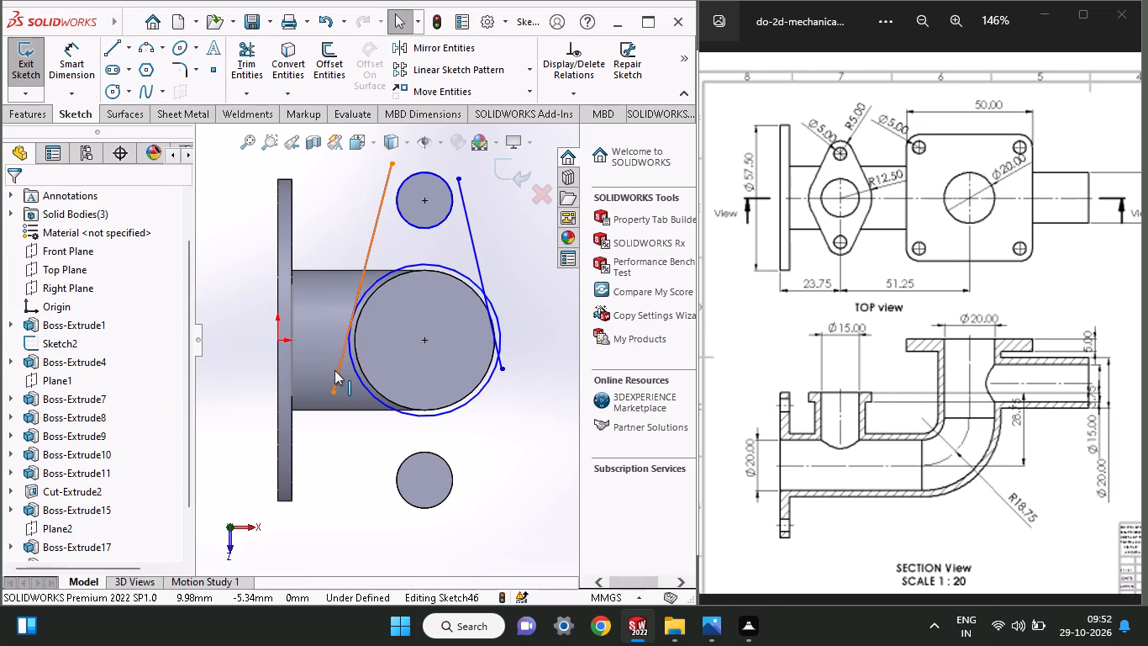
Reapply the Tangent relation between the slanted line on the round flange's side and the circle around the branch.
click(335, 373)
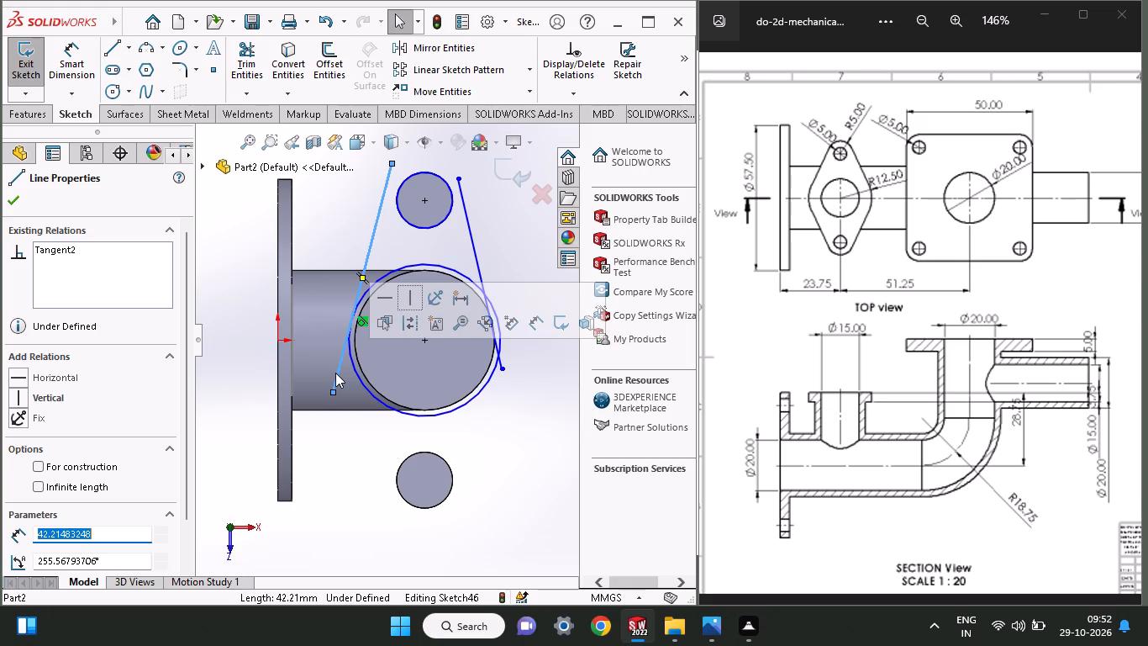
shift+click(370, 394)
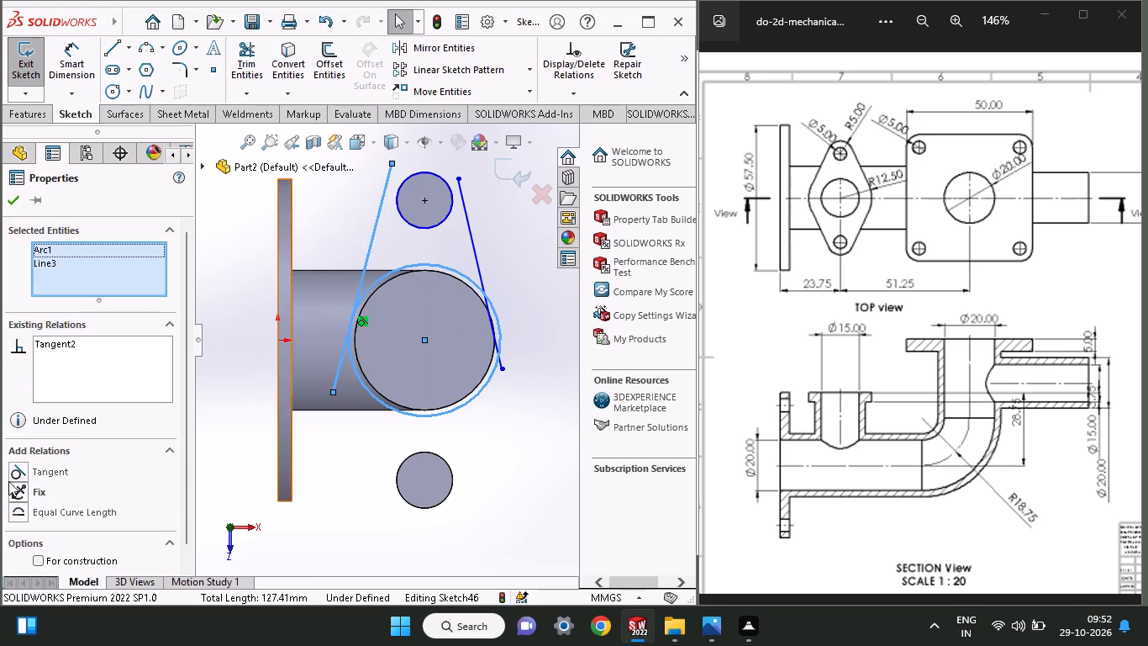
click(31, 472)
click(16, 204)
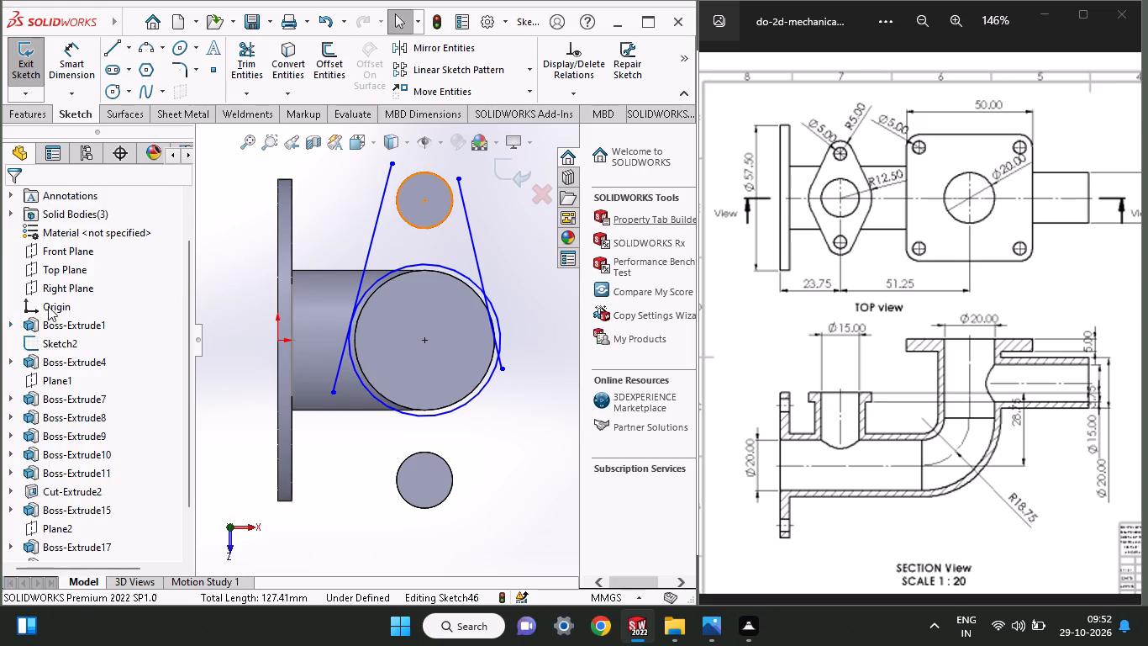
Dimension the sketched circle around the branch to a 25 mm diameter.
click(80, 55)
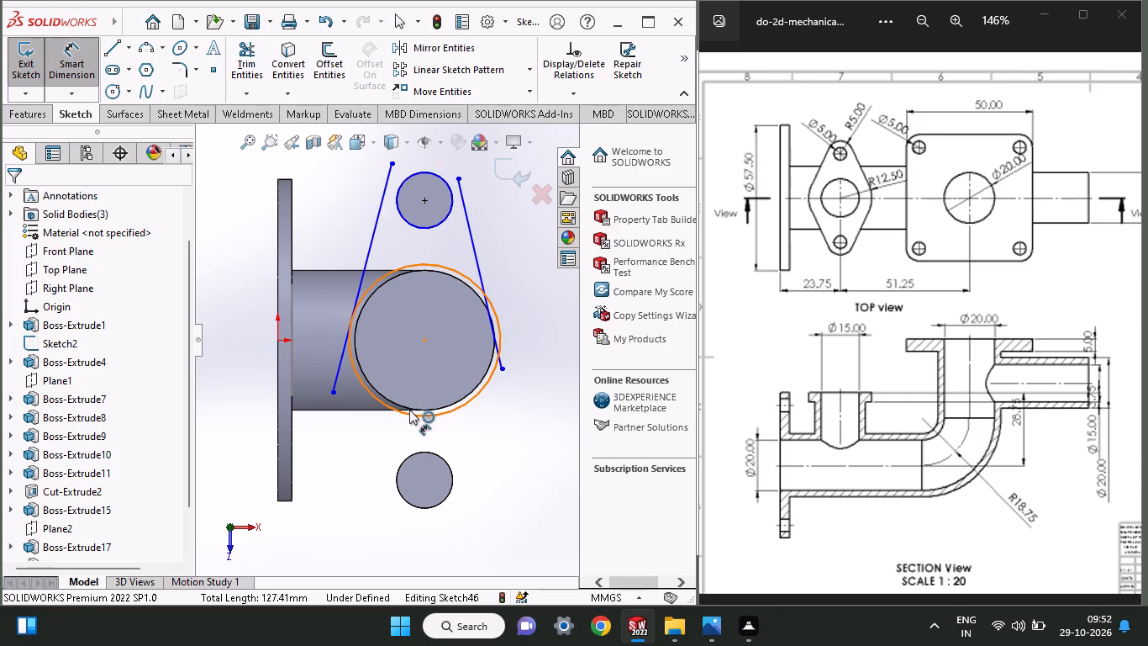
click(408, 419)
click(401, 432)
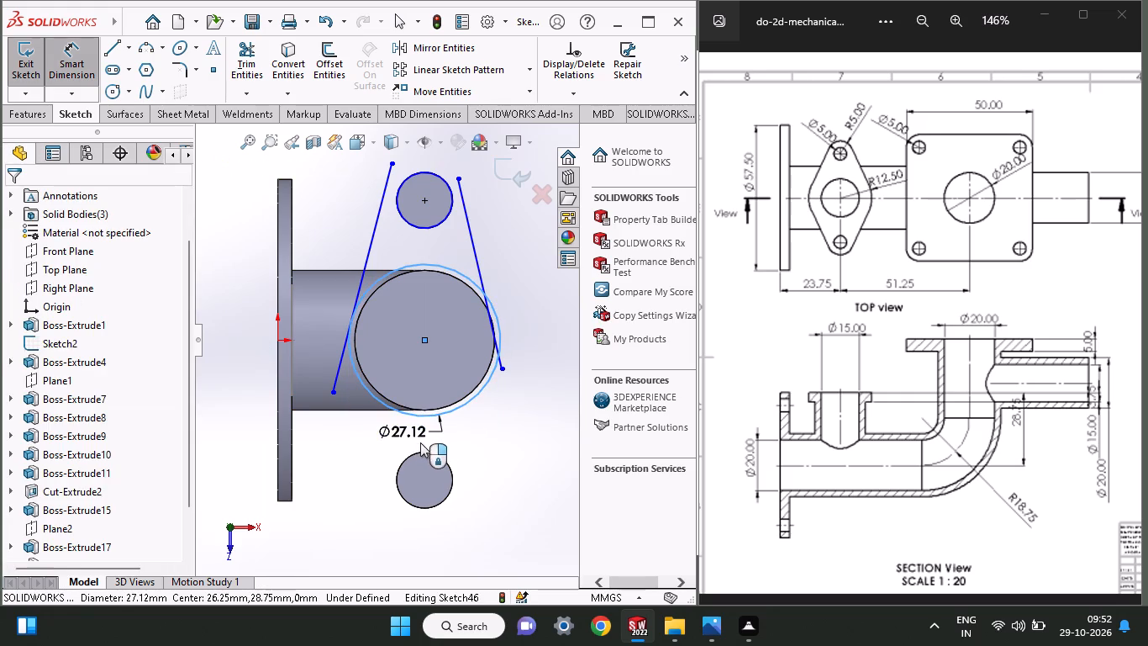
text(25)
key(Return)
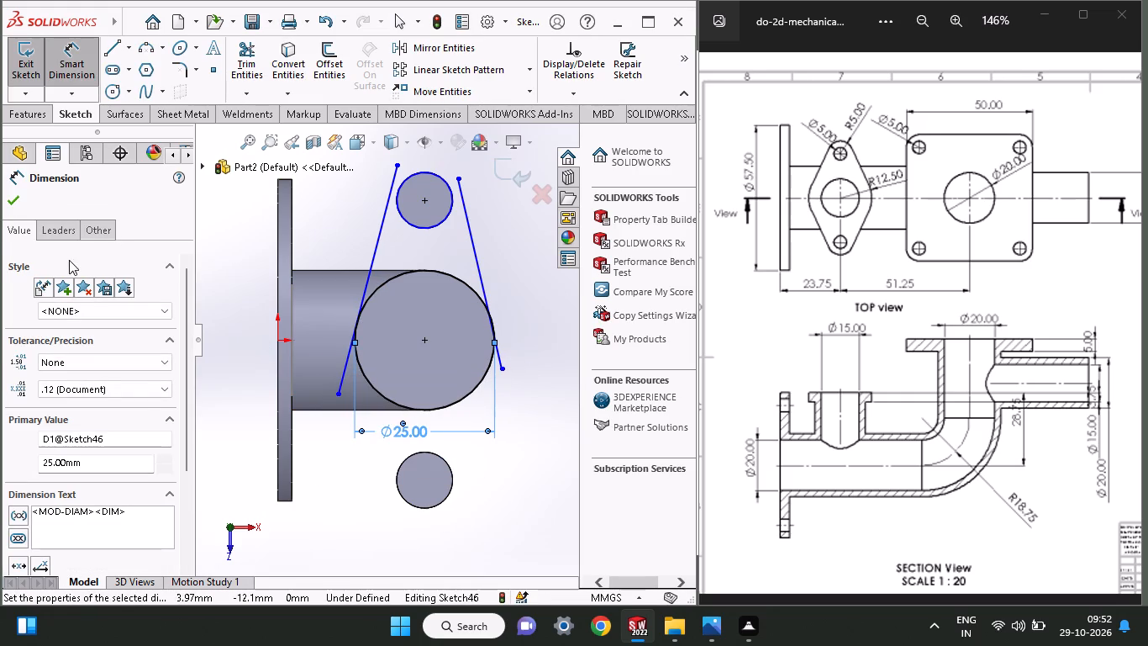
click(18, 203)
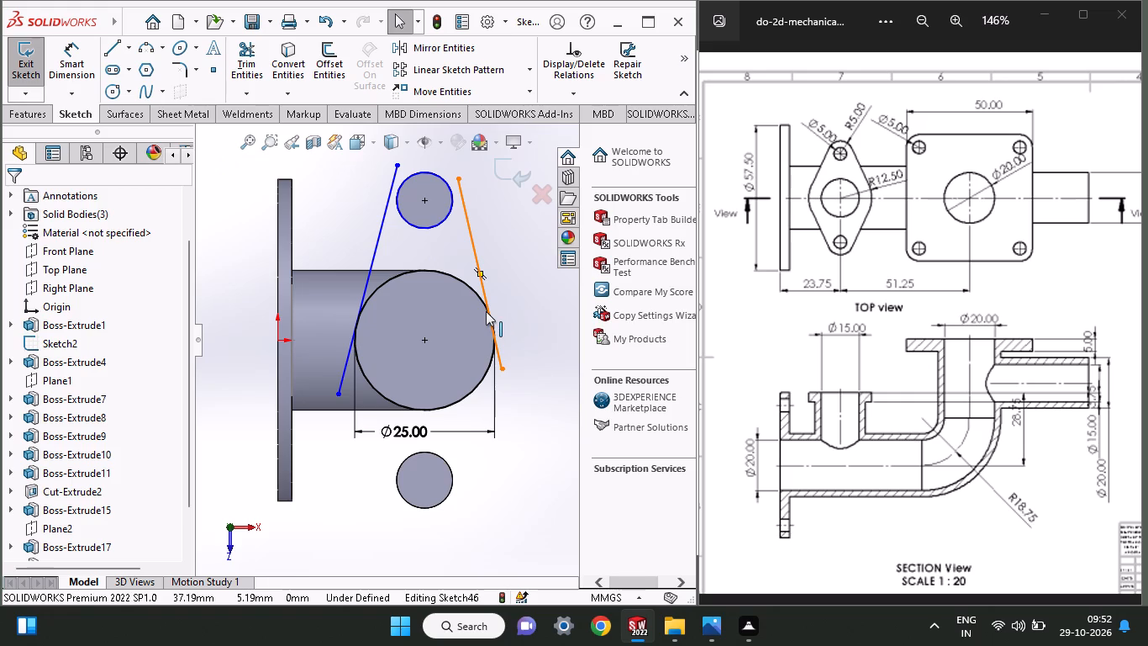
Apply a Tangent relation between the slanted line away from the round flange and the circle around the branch.
shift+click(486, 290)
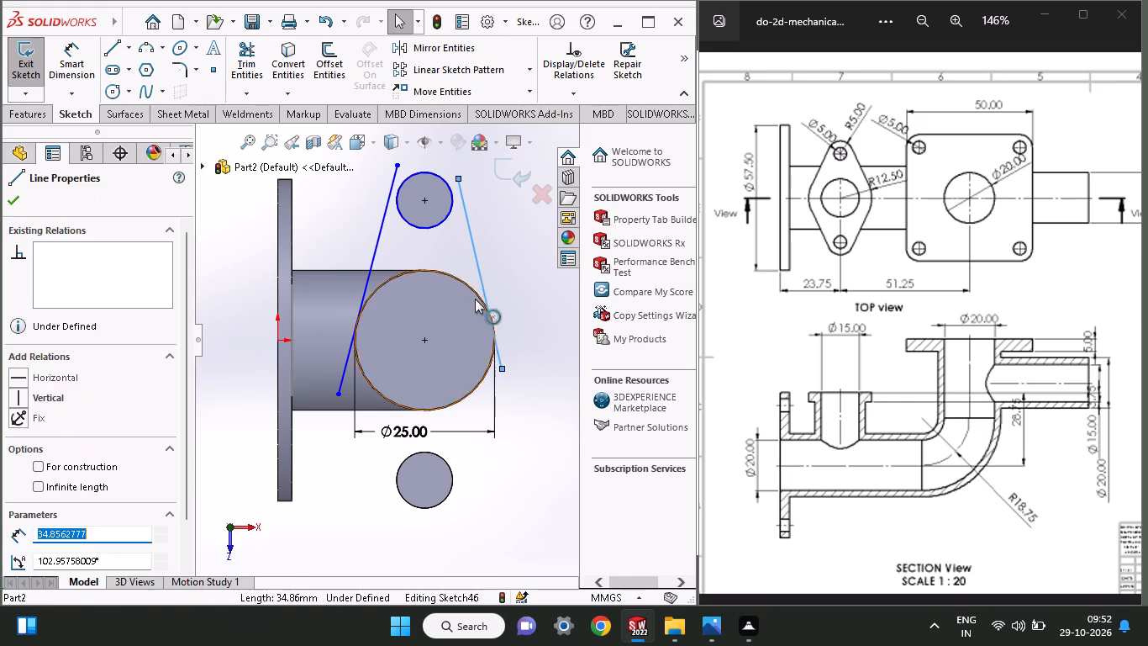
shift+click(477, 294)
click(45, 477)
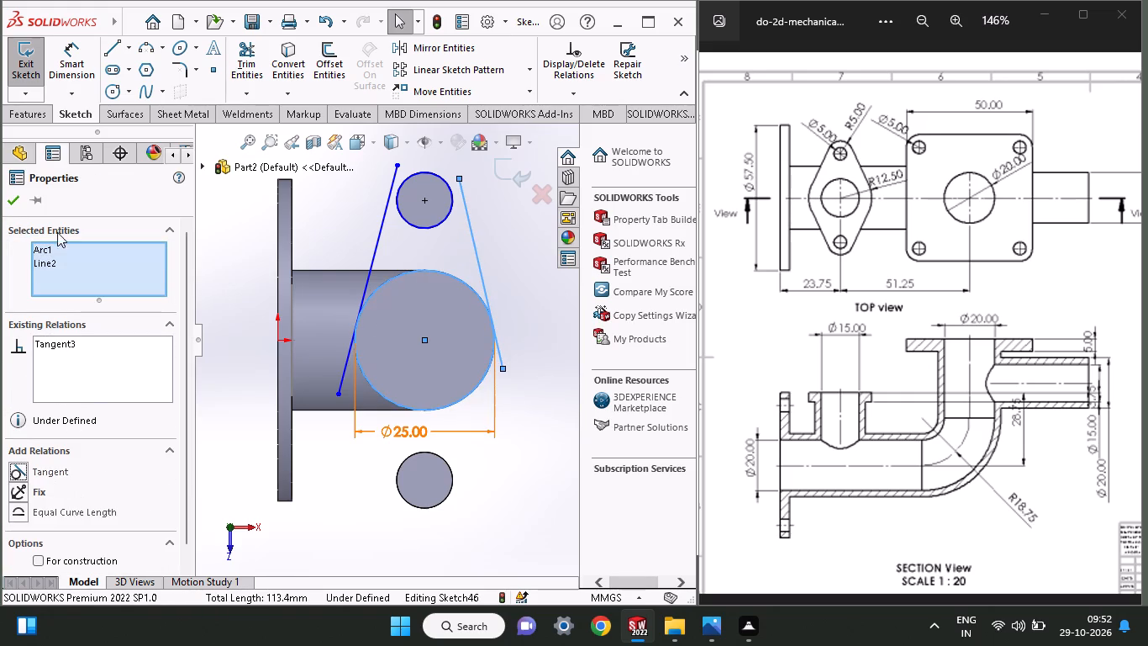
click(18, 209)
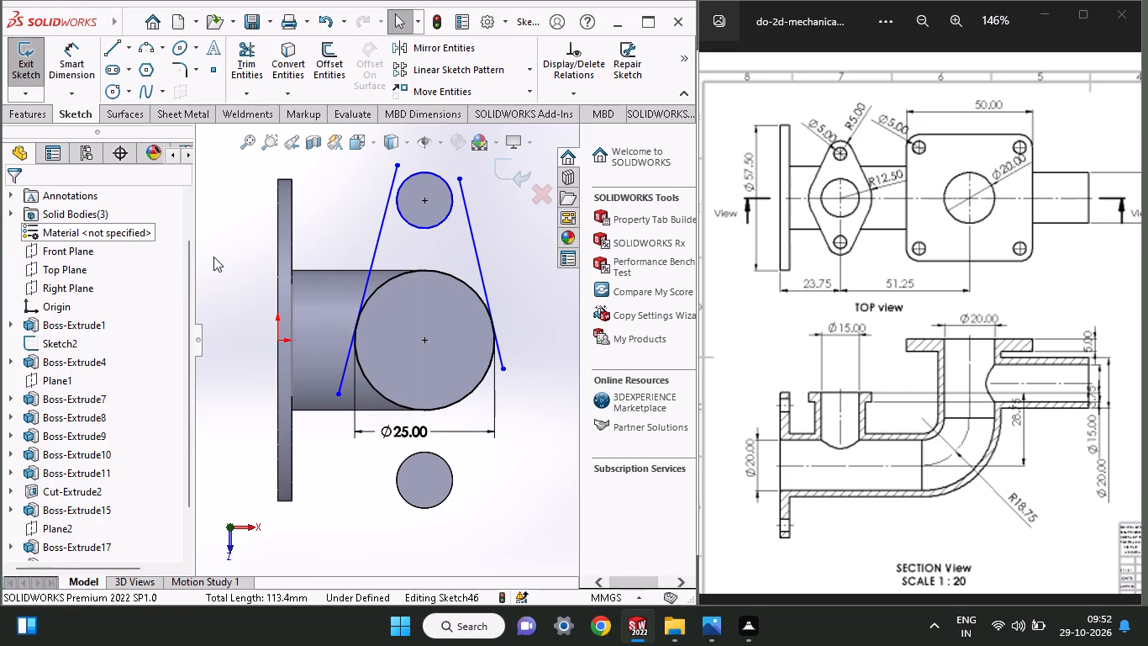
Make the slanted line on the round flange's side tangent to the sketched circle around the first end disc.
shift+click(387, 235)
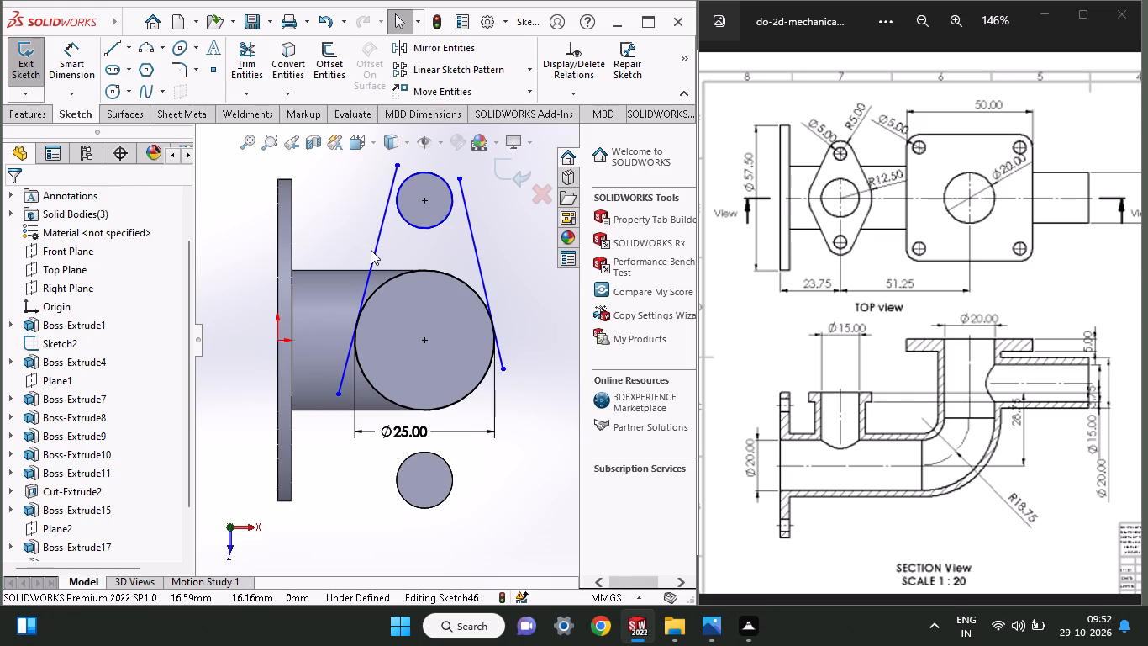
shift+click(375, 253)
shift+click(411, 222)
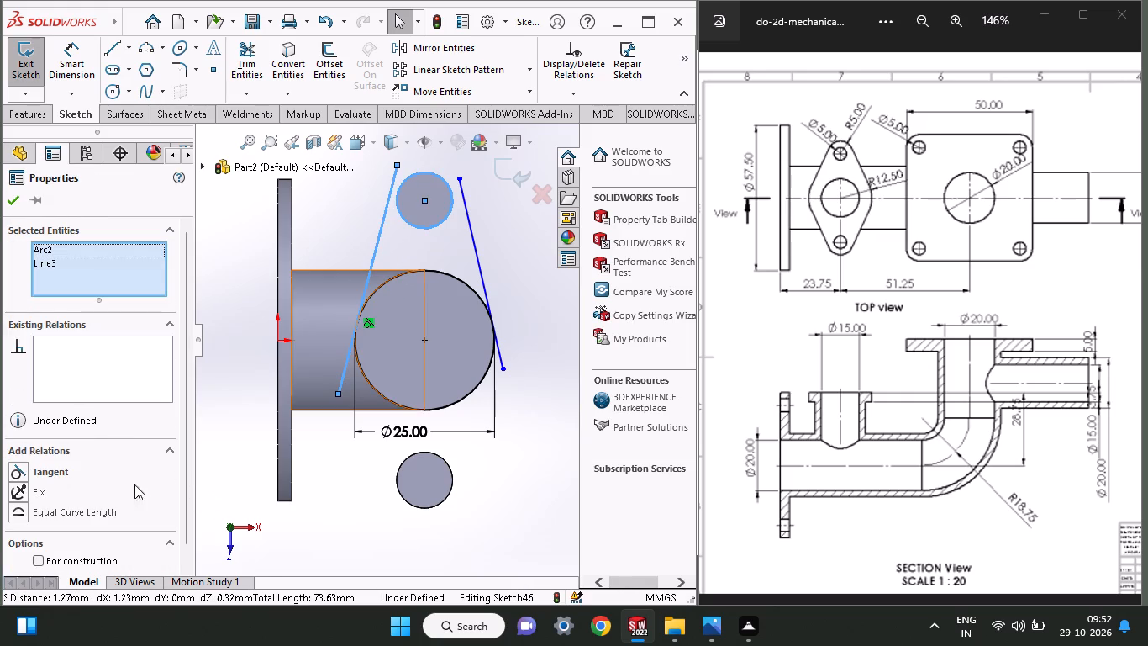
click(60, 463)
click(14, 193)
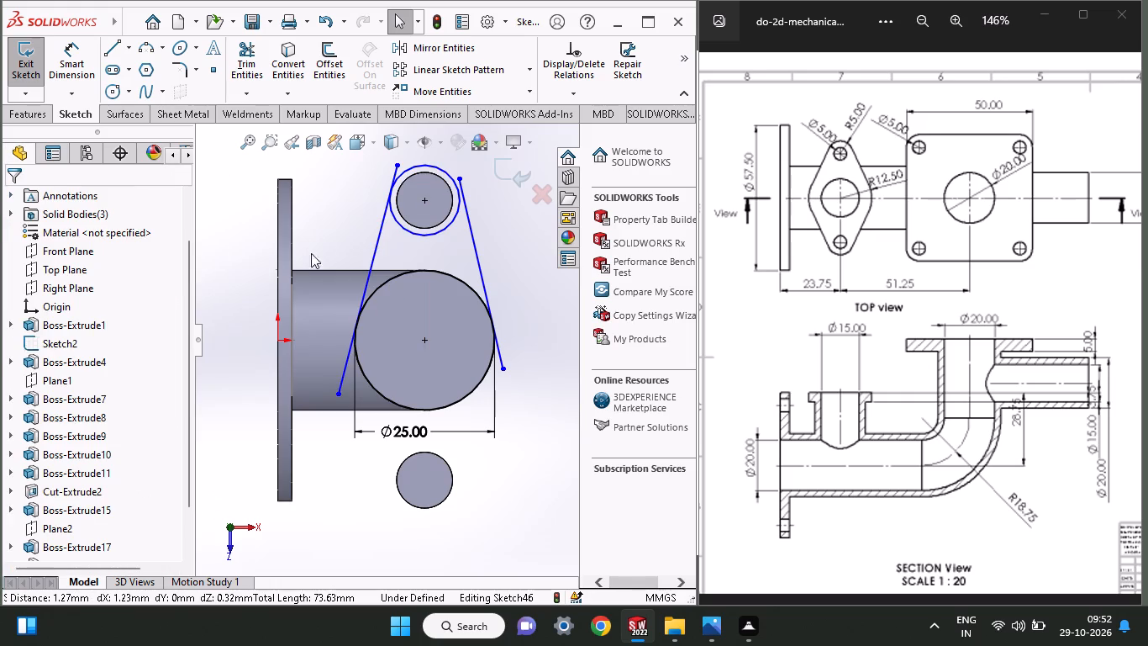
Dimension the sketched circle around the first end disc to a 10 mm diameter.
click(81, 60)
click(408, 235)
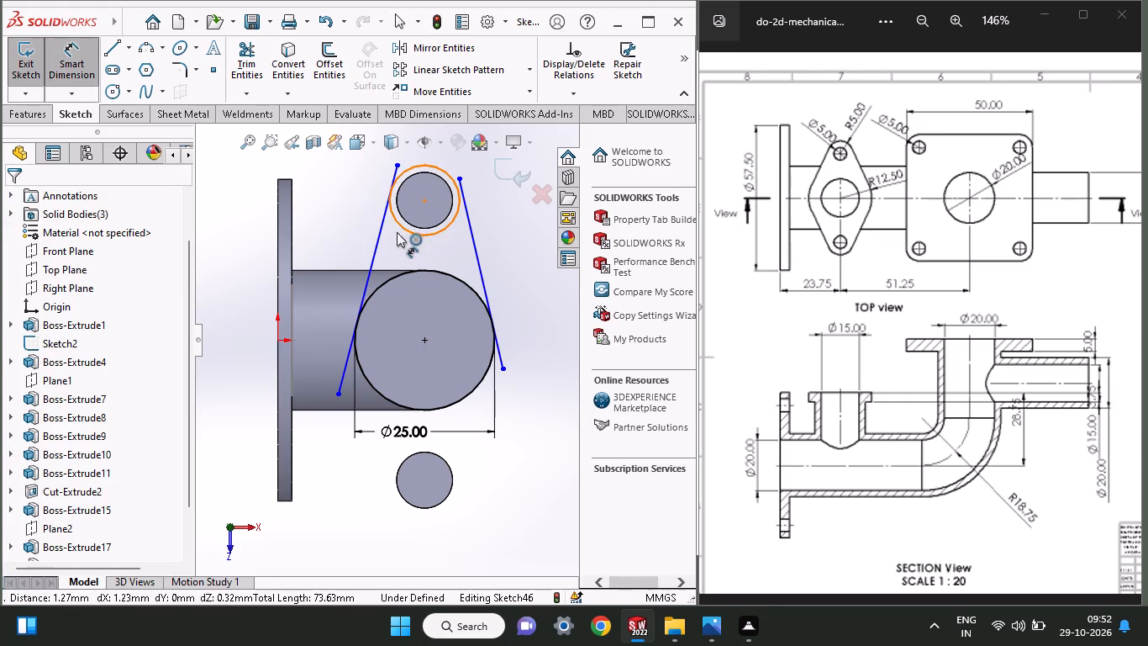
click(366, 226)
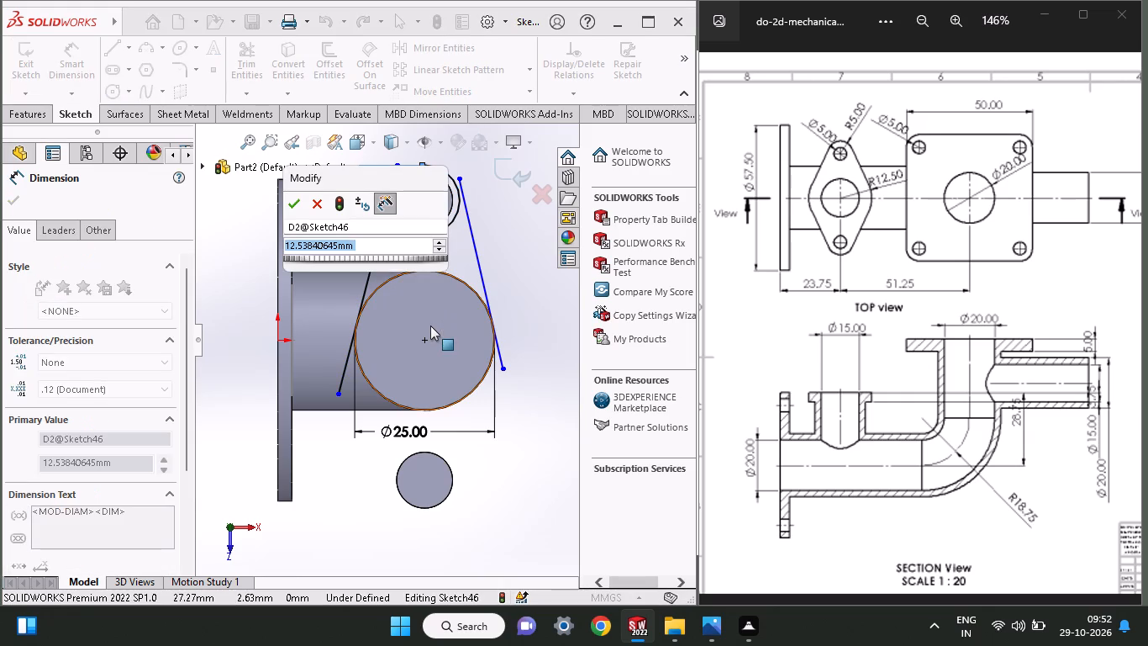
text(10)
key(Return)
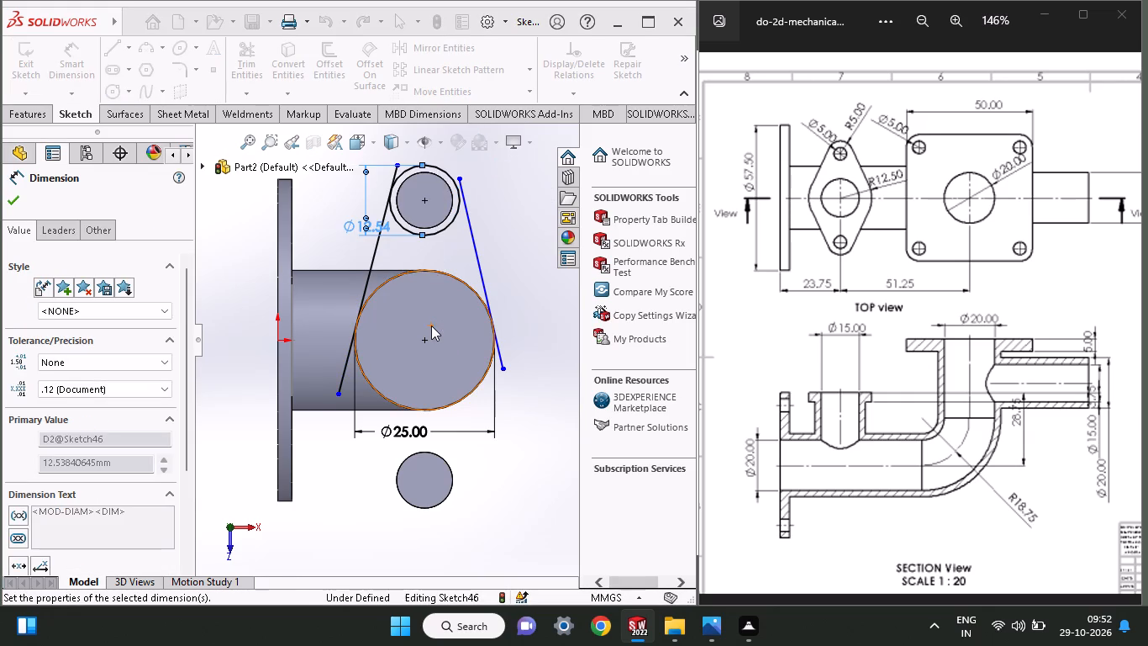
click(18, 201)
Make the slanted line away from the round flange tangent to the 10 mm circle on the first end disc.
shift+click(474, 233)
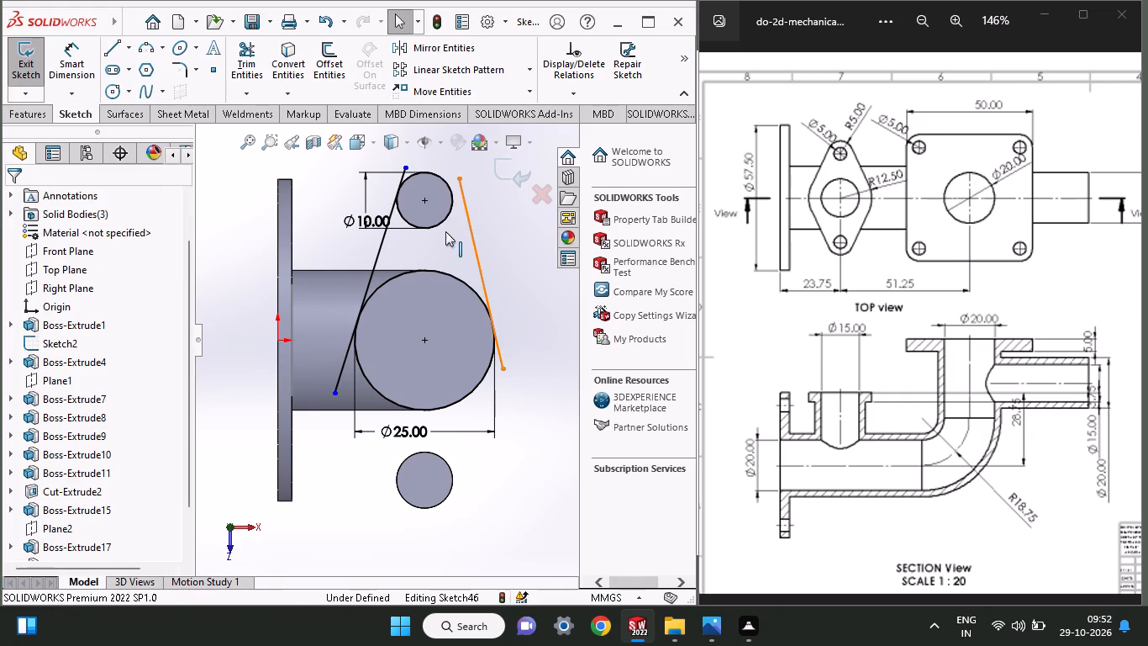
shift+click(444, 222)
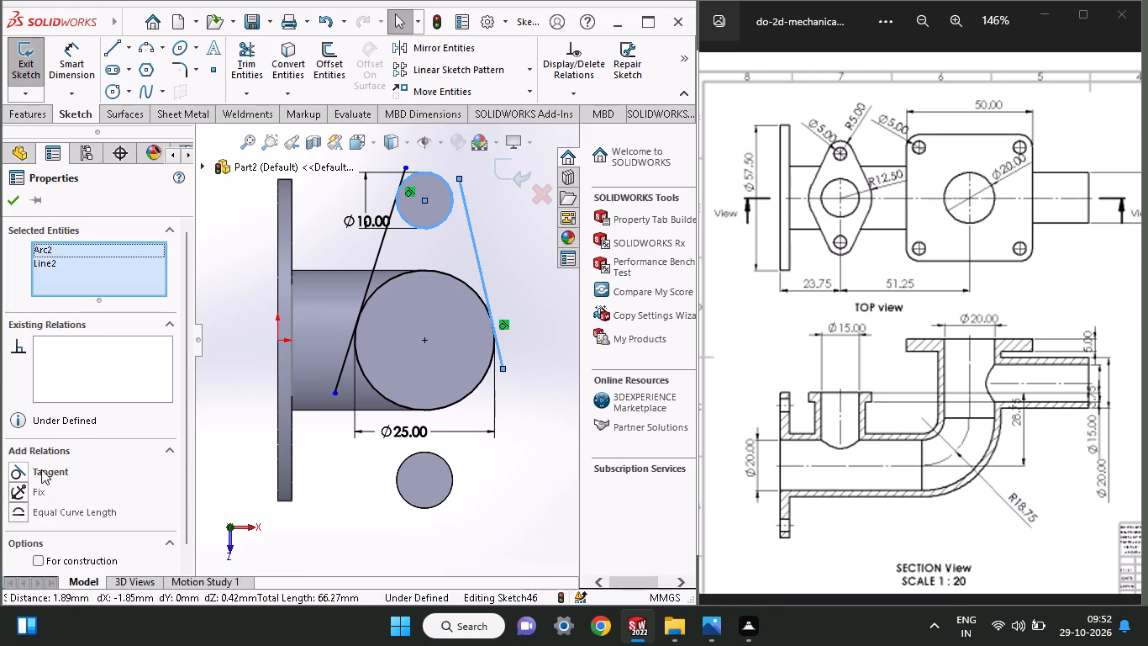
click(41, 468)
click(8, 207)
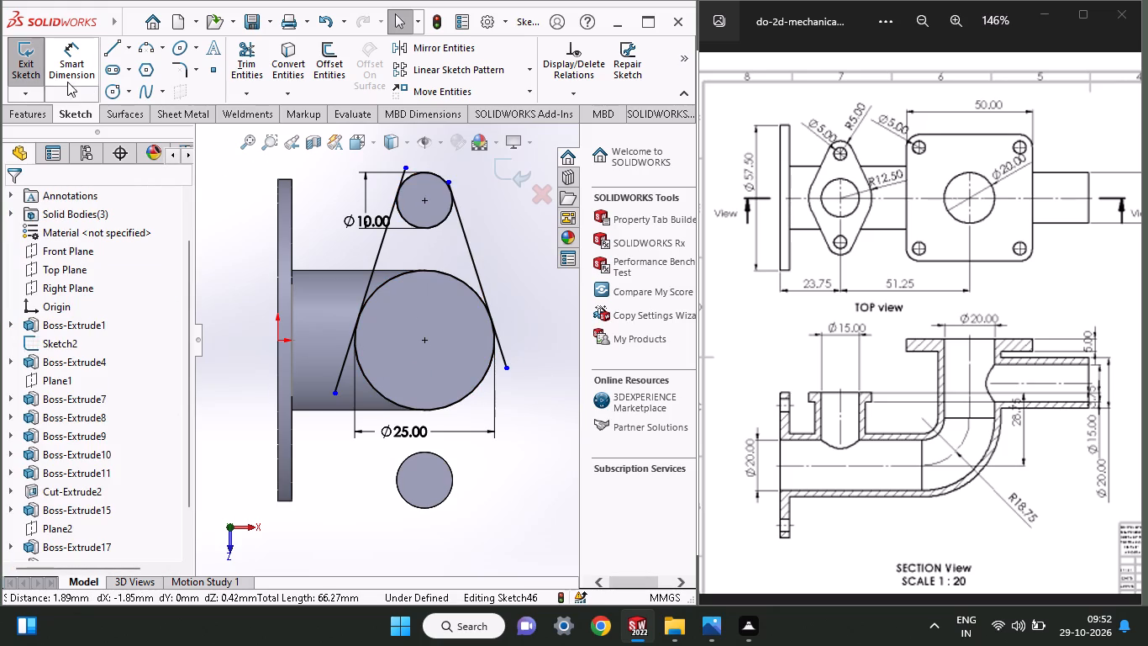
Trim the ends of both slanted lines that extend past their tangent points on the 25 mm branch circle.
click(239, 61)
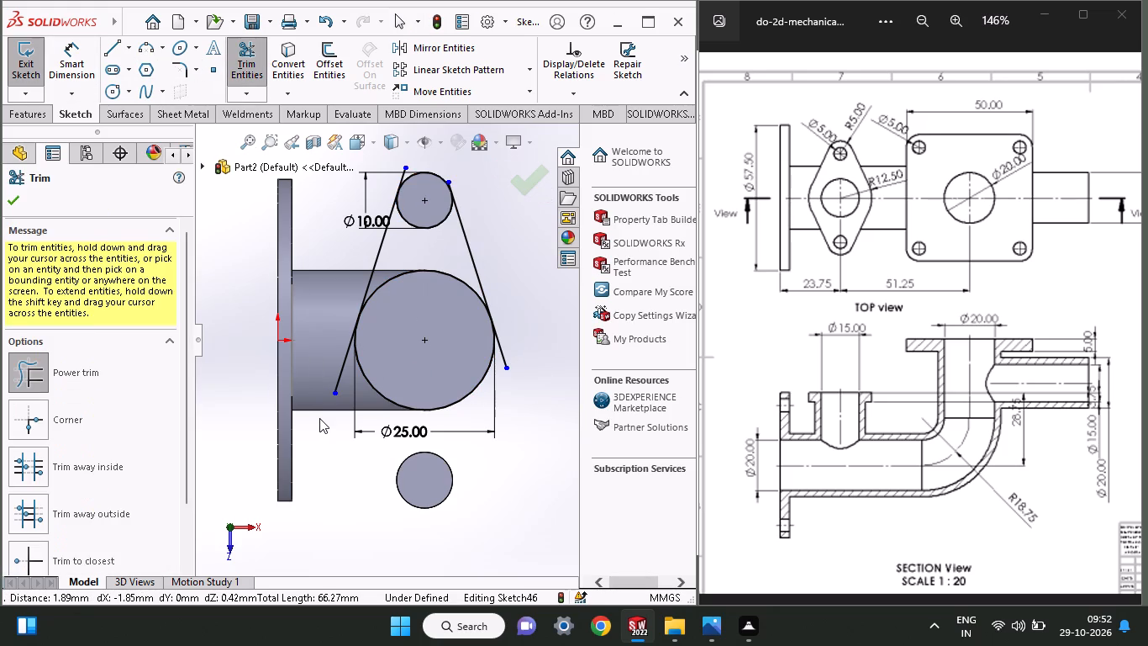
drag(329, 317, 357, 385)
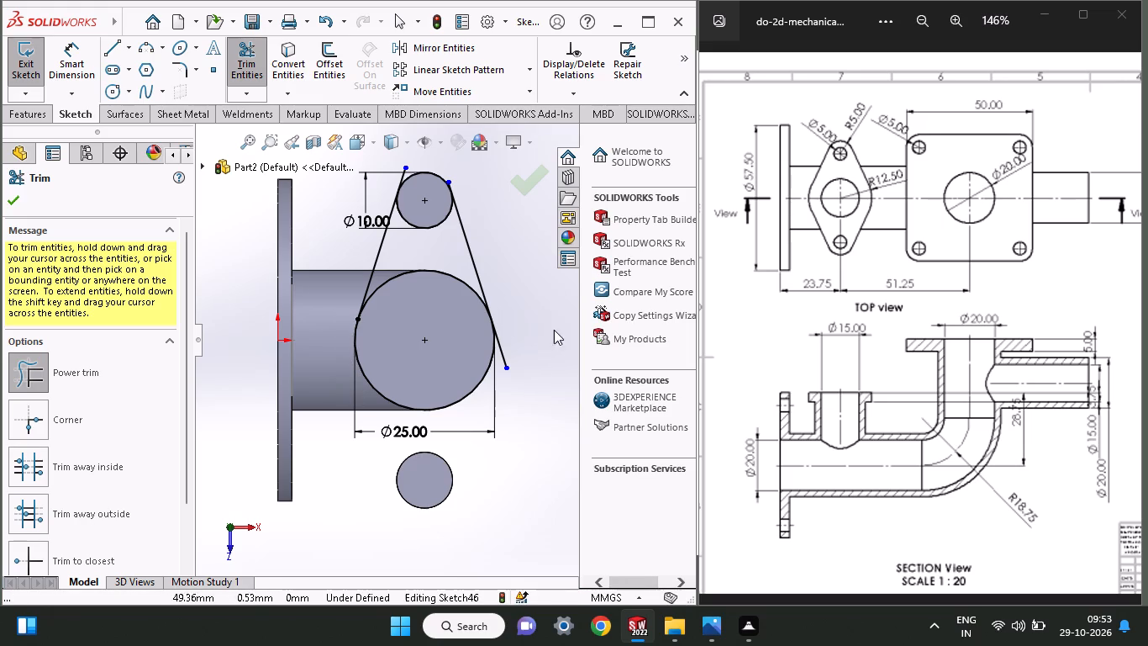
drag(543, 320, 512, 342)
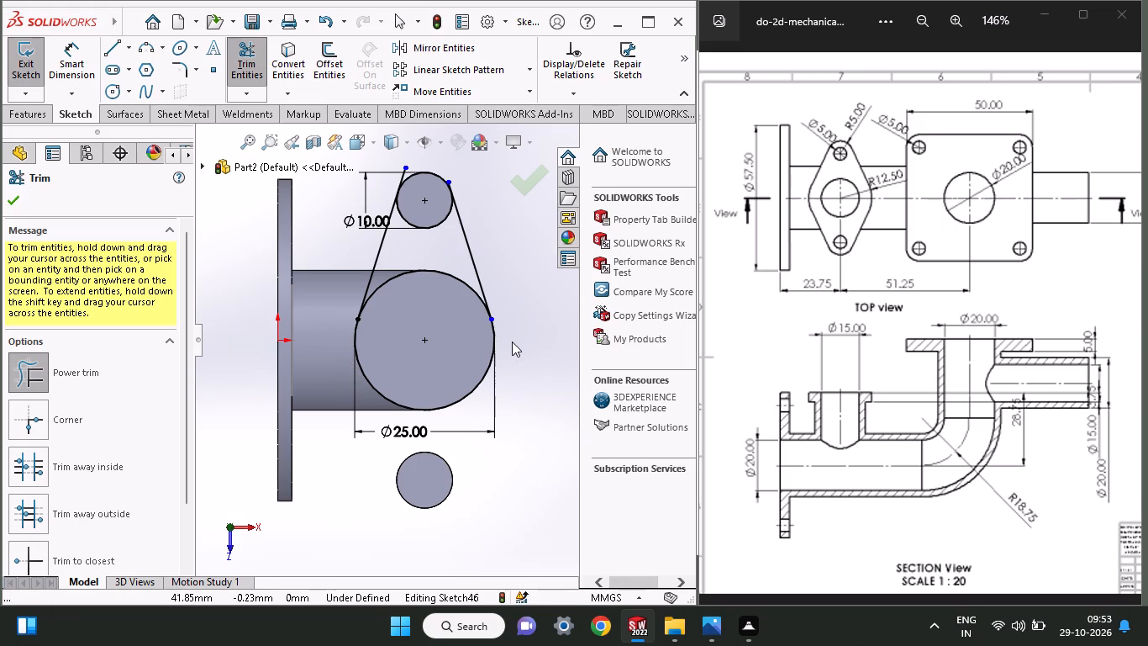
Trim the ends of both slanted lines that extend past their tangent points on the 10 mm end-disc circle.
ctrl+scroll(512, 342, up, 2)
ctrl+scroll(445, 273, down, 3)
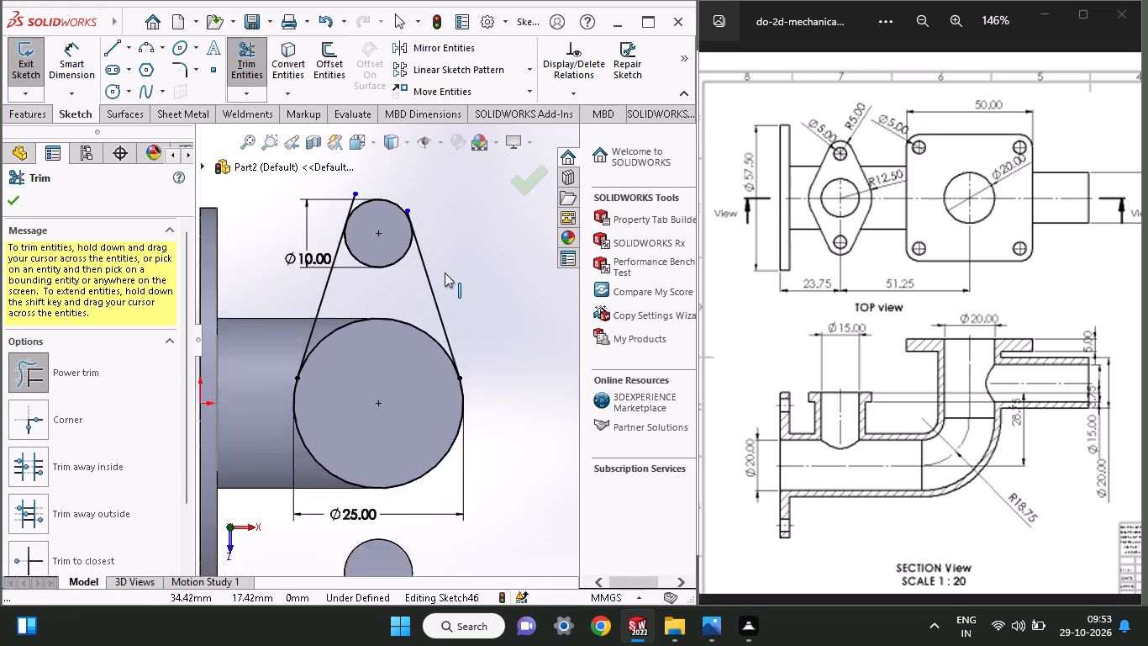
ctrl+scroll(445, 273, down, 1)
ctrl+scroll(304, 289, down, 3)
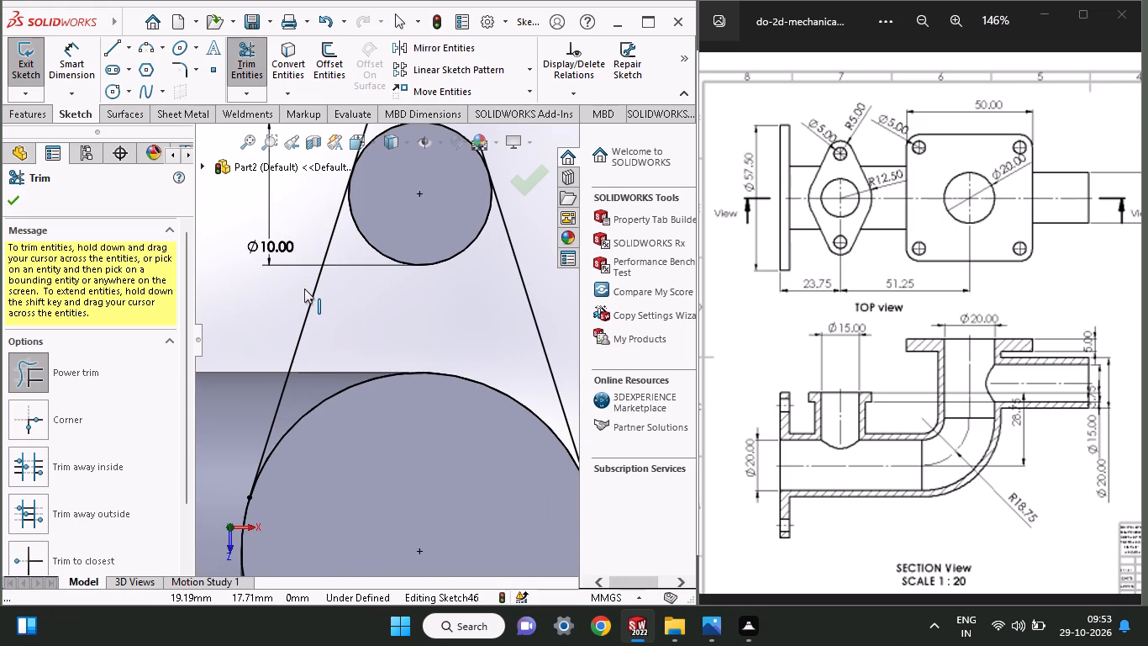
ctrl+scroll(424, 190, up, 4)
ctrl+scroll(424, 190, down, 3)
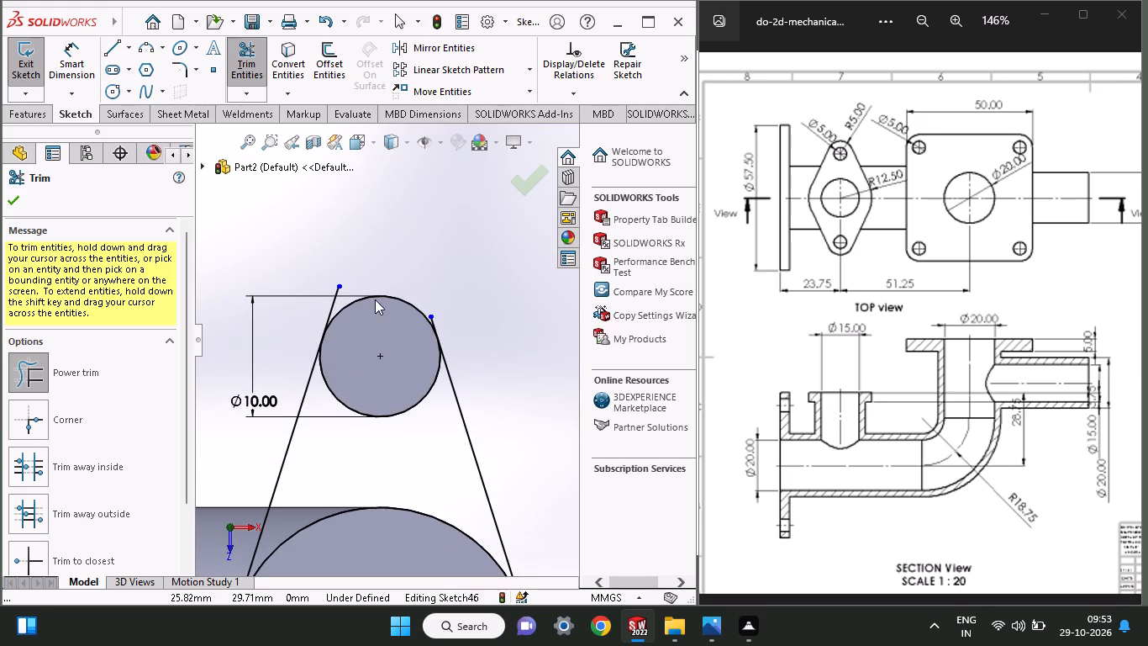
ctrl+scroll(375, 299, down, 2)
scroll(375, 299, down, 4)
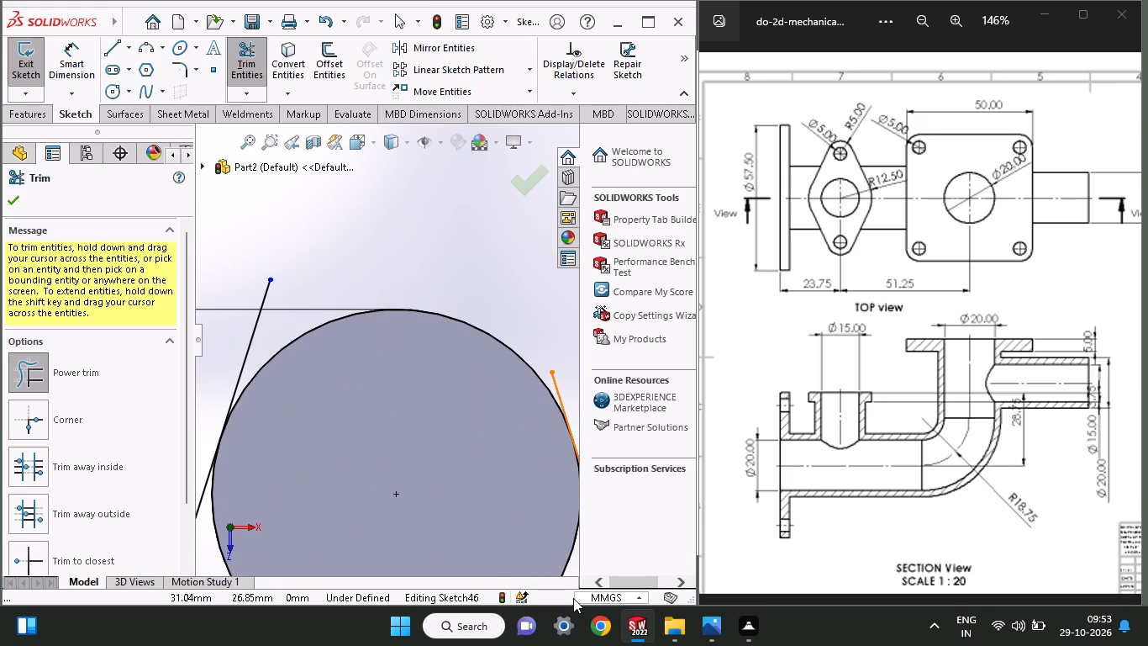
drag(213, 354, 233, 354)
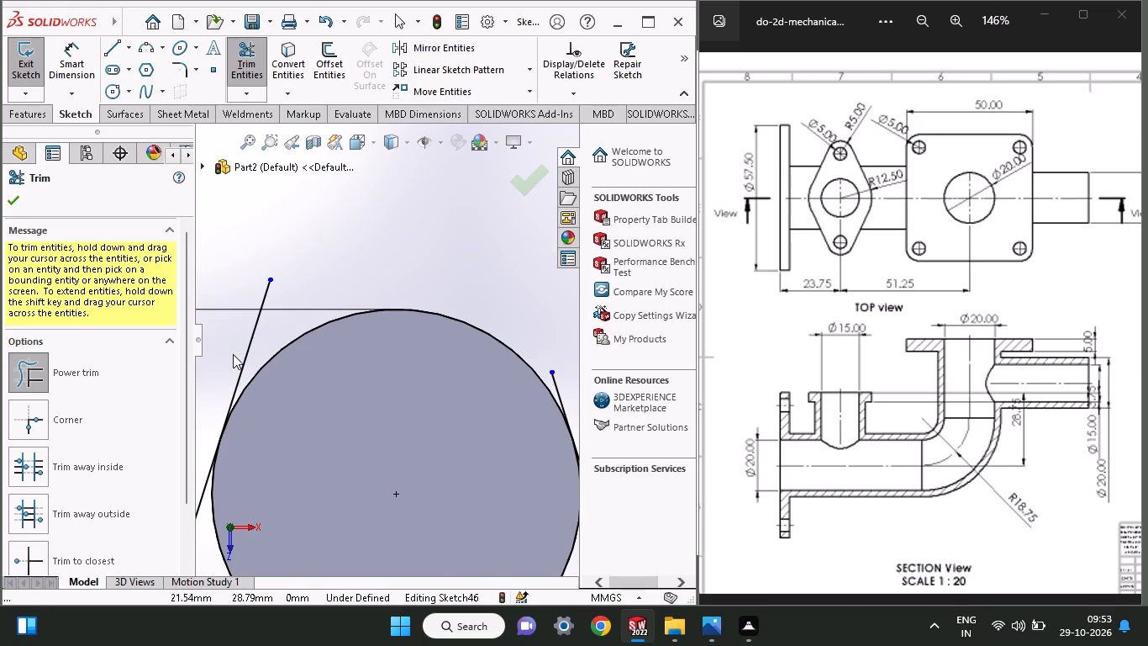
drag(233, 354, 250, 356)
drag(571, 383, 568, 383)
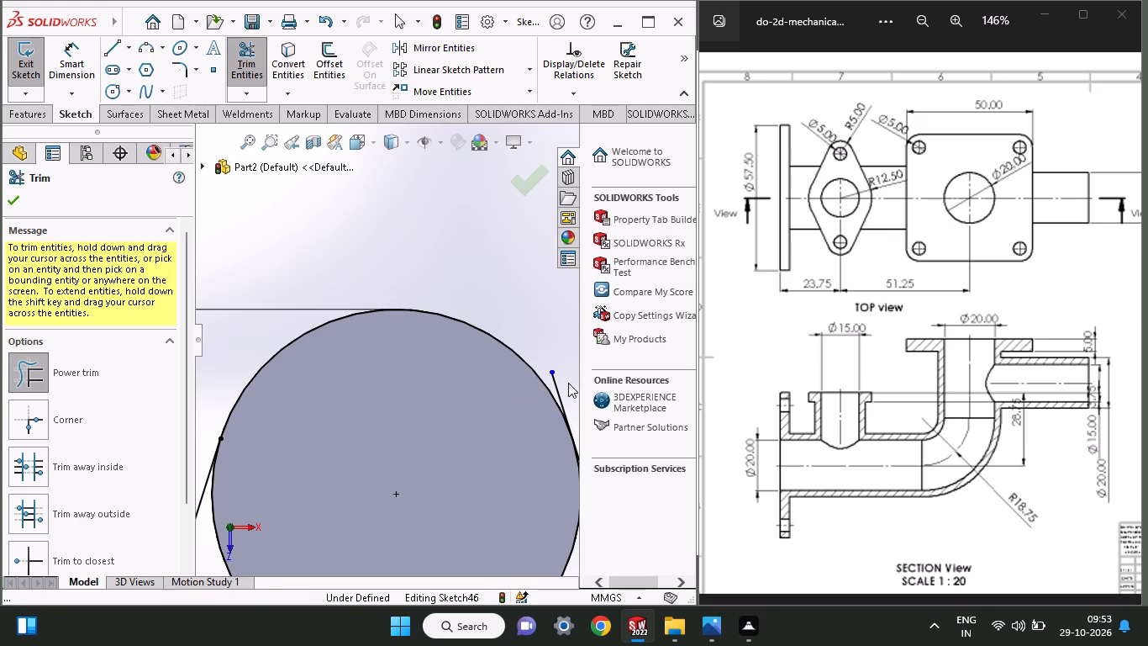
drag(568, 383, 552, 382)
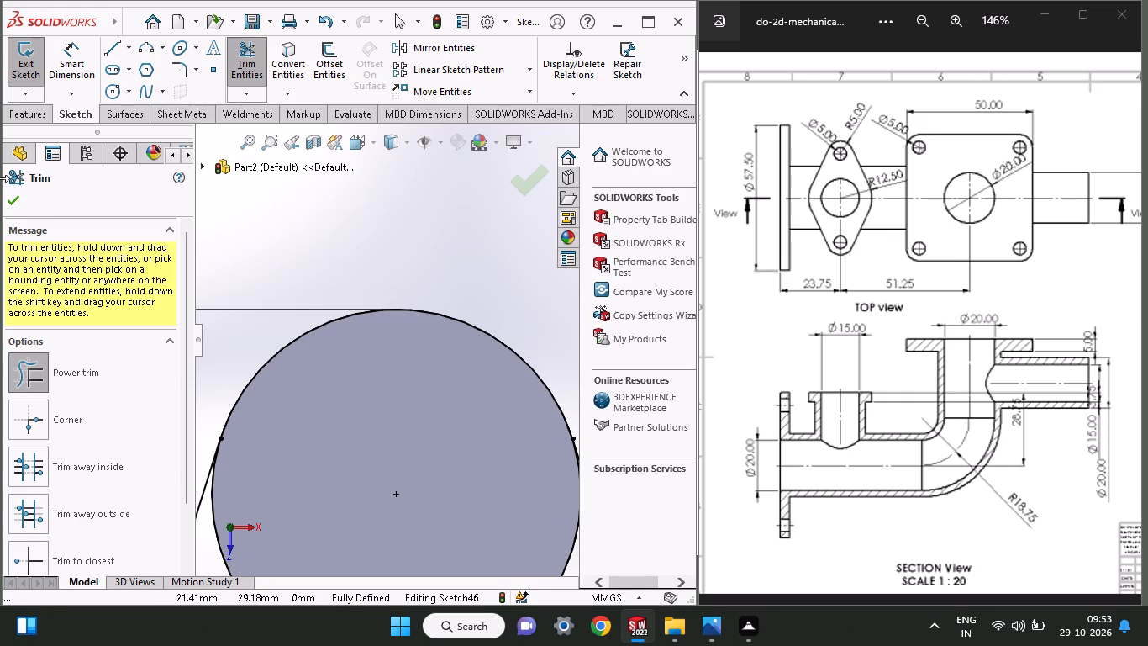
click(0, 206)
click(12, 205)
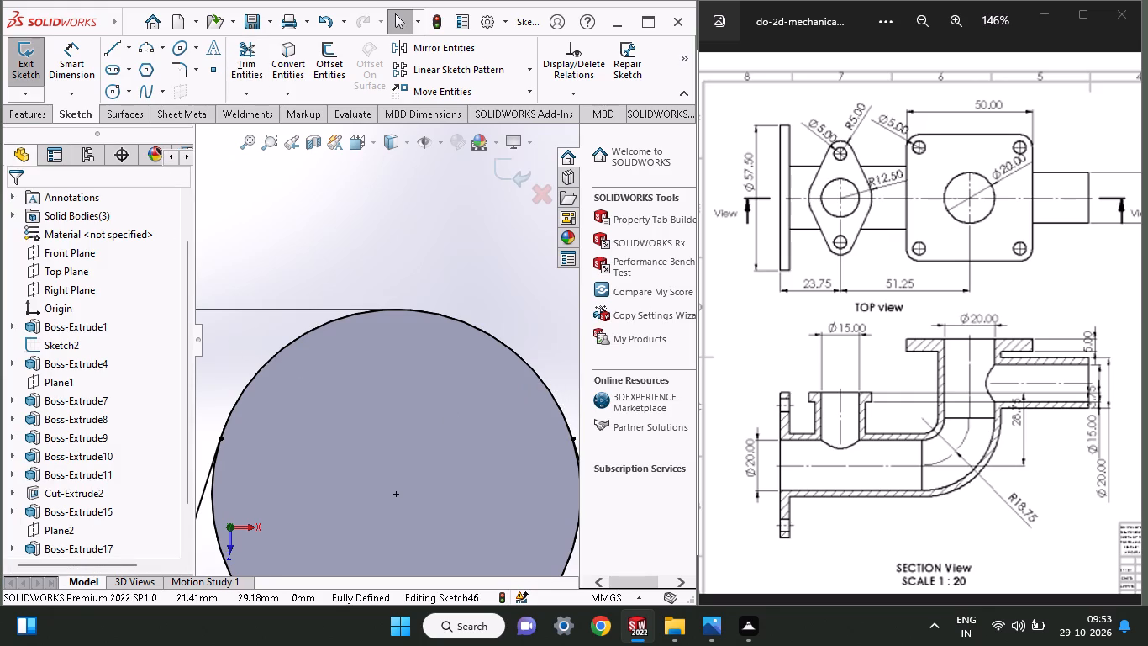
Extrude the closed web region between the branch circle and the first end disc 3.75 mm in the reversed direction.
click(21, 119)
click(23, 72)
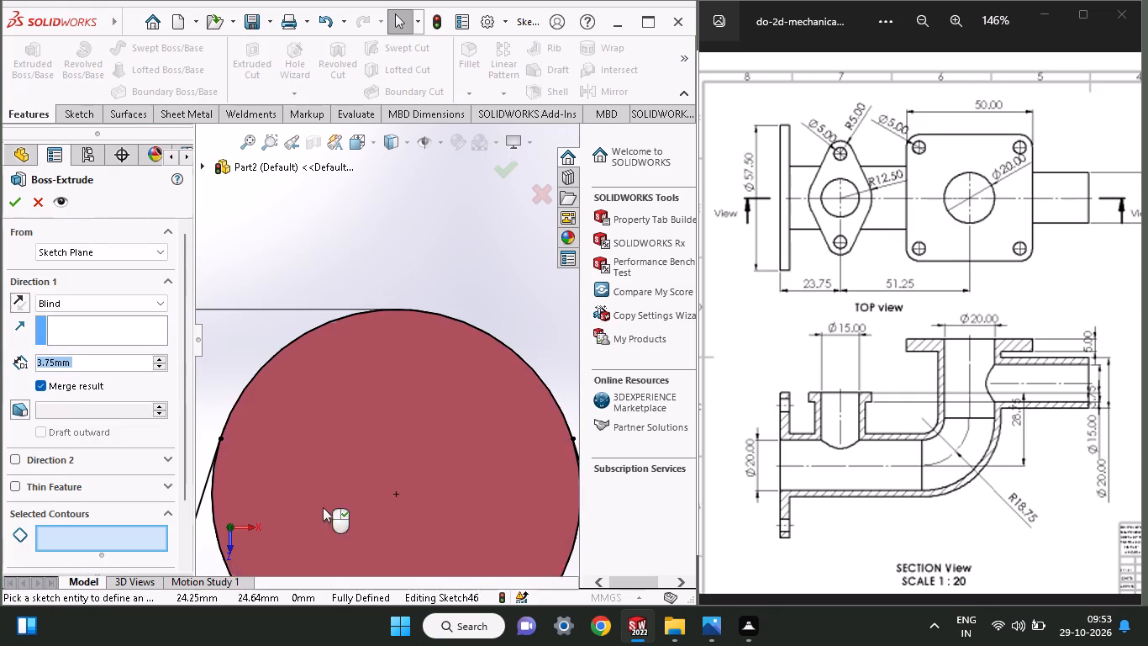
scroll(493, 437, up, 4)
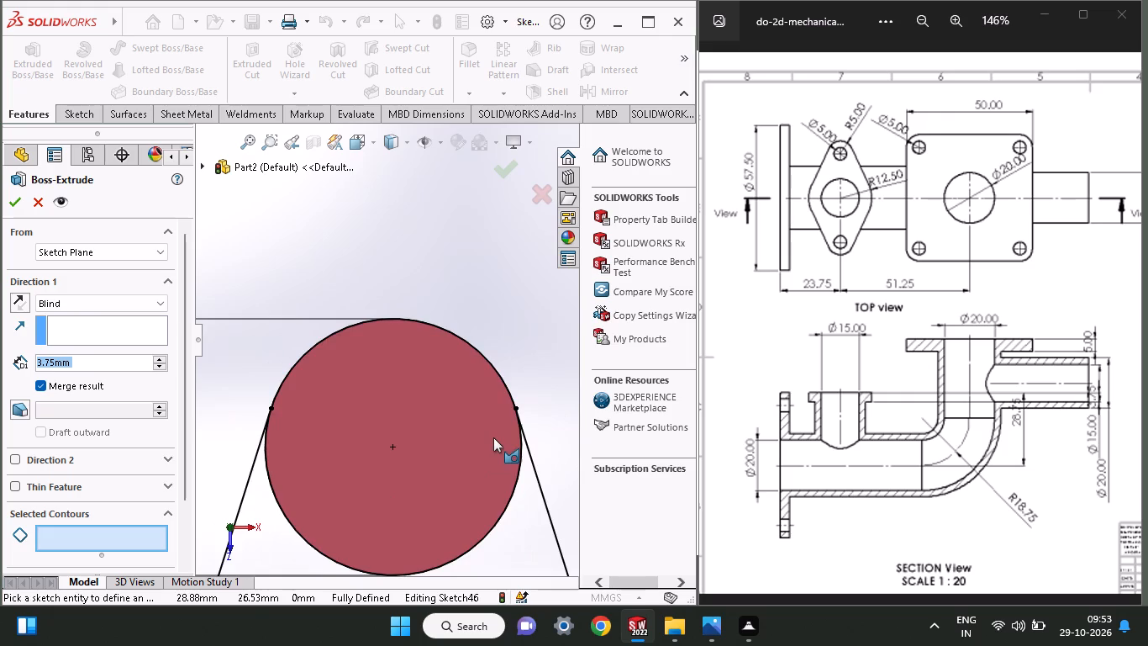
scroll(493, 437, up, 3)
click(403, 470)
ctrl+scroll(403, 470, up, 2)
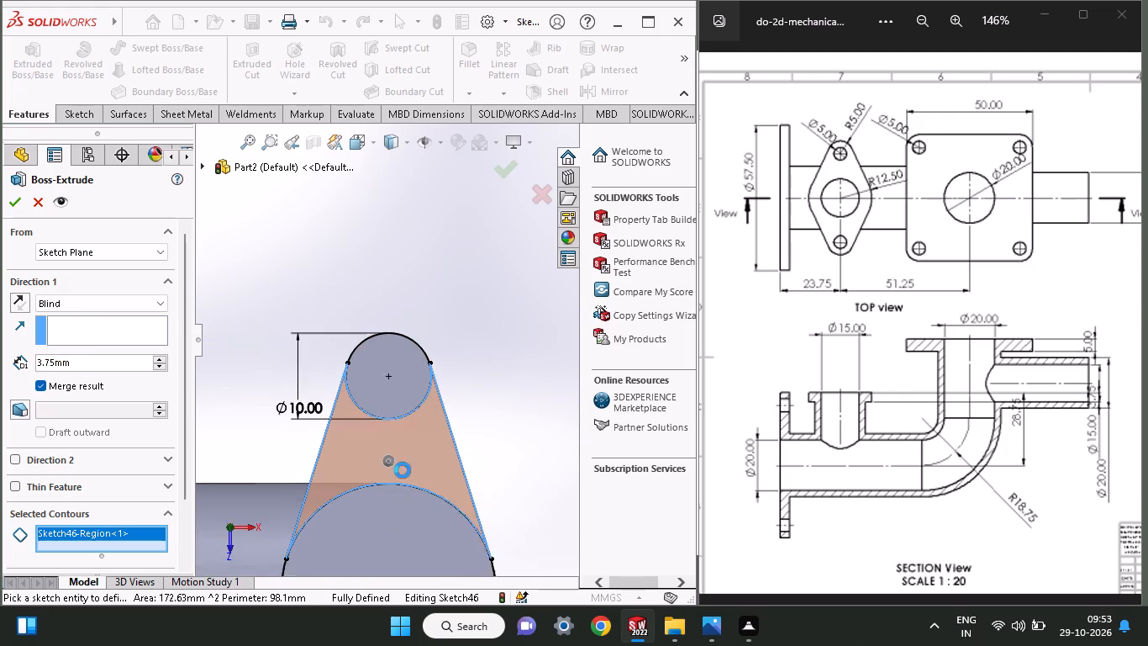
middle_drag(481, 458, 490, 385)
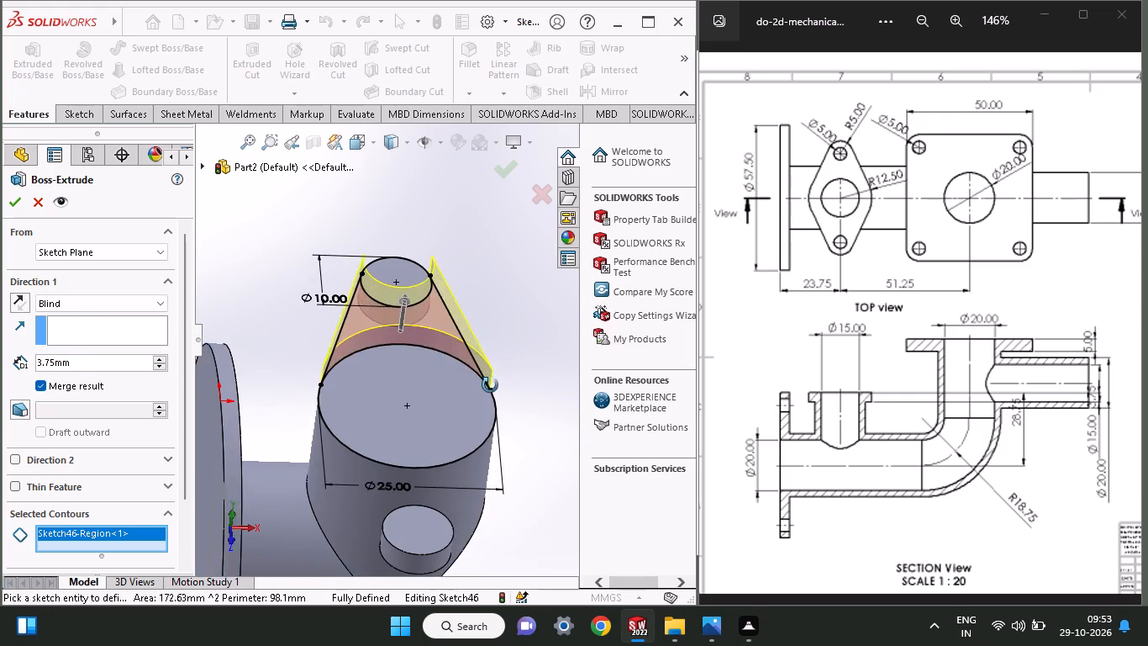
middle_drag(490, 385, 491, 385)
click(8, 301)
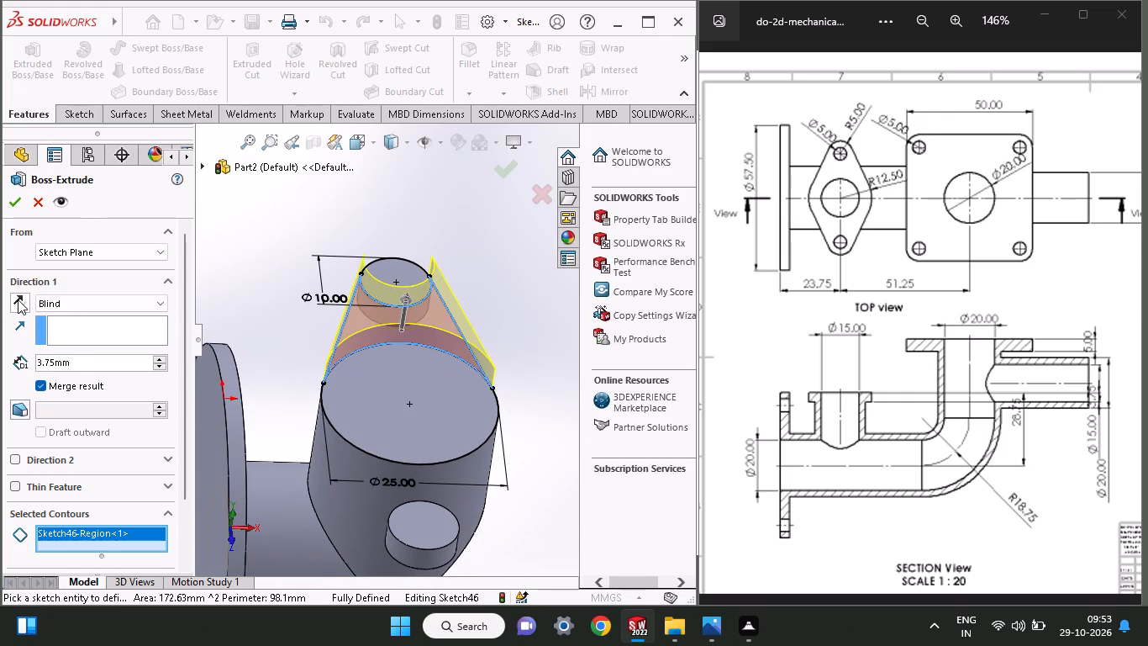
click(18, 299)
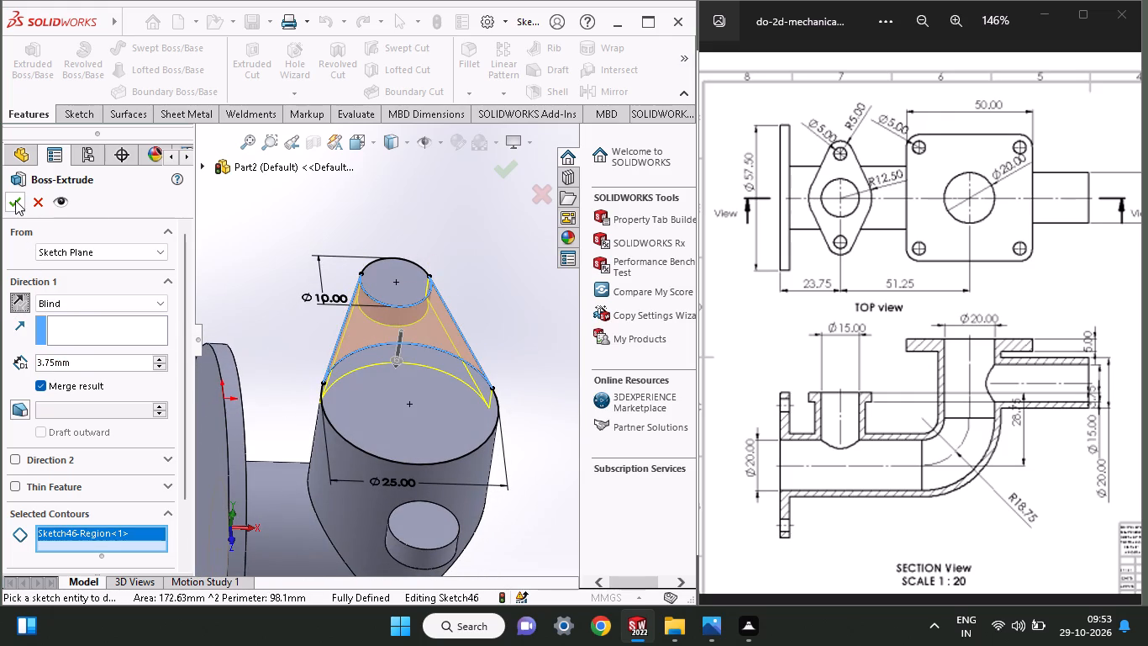
click(15, 200)
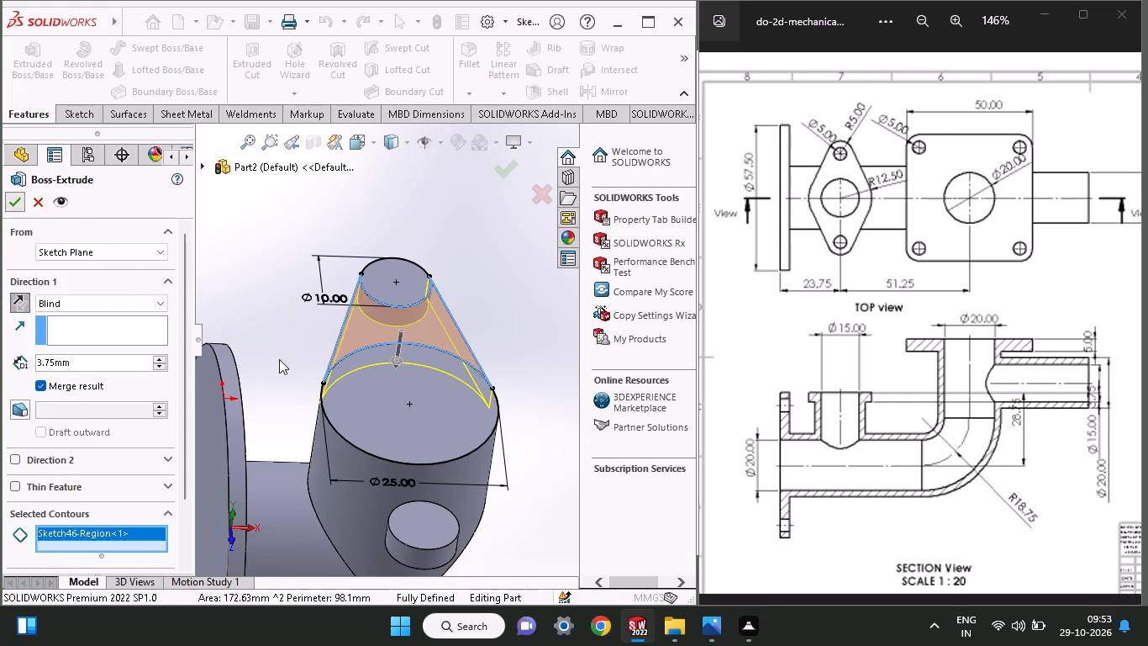
Start a sketch on the oval flange's flat face and draw a slanted line about 40.5 mm long on the round-flange side, spanning the second end disc and branch.
middle_drag(285, 334, 279, 370)
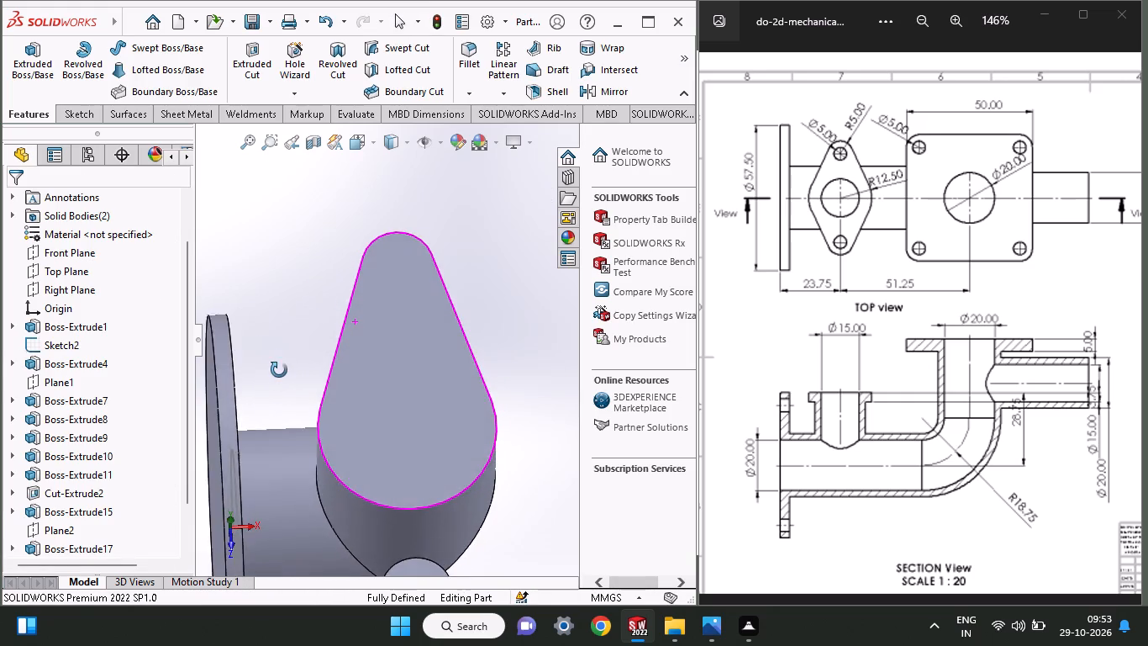
middle_drag(279, 370, 267, 480)
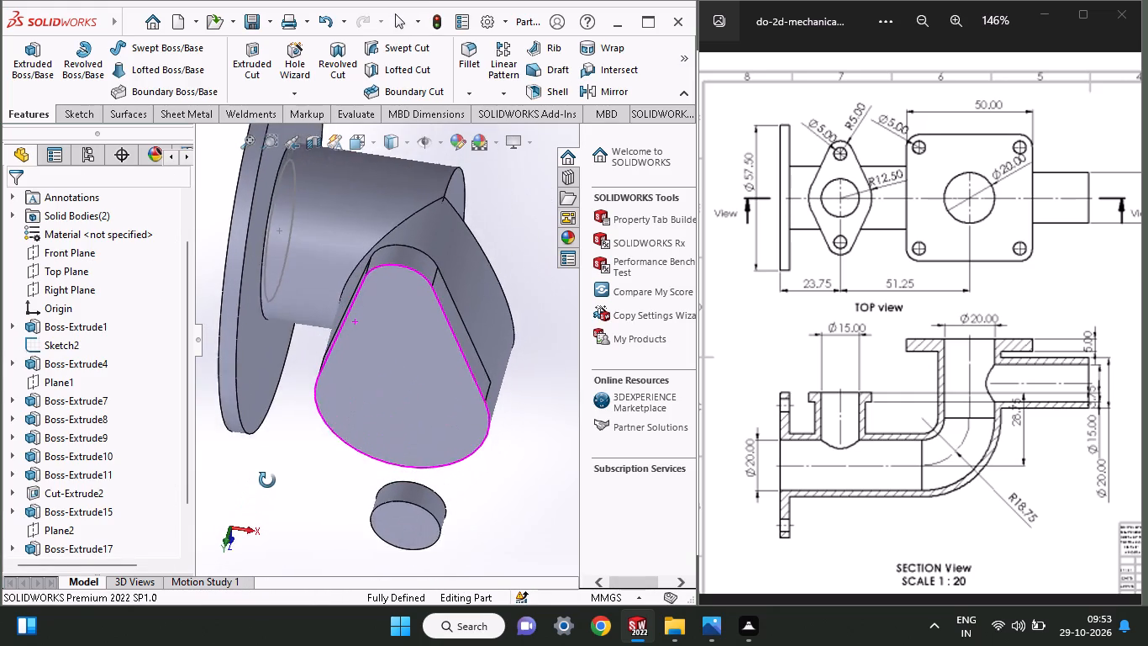
middle_drag(267, 480, 270, 474)
click(403, 442)
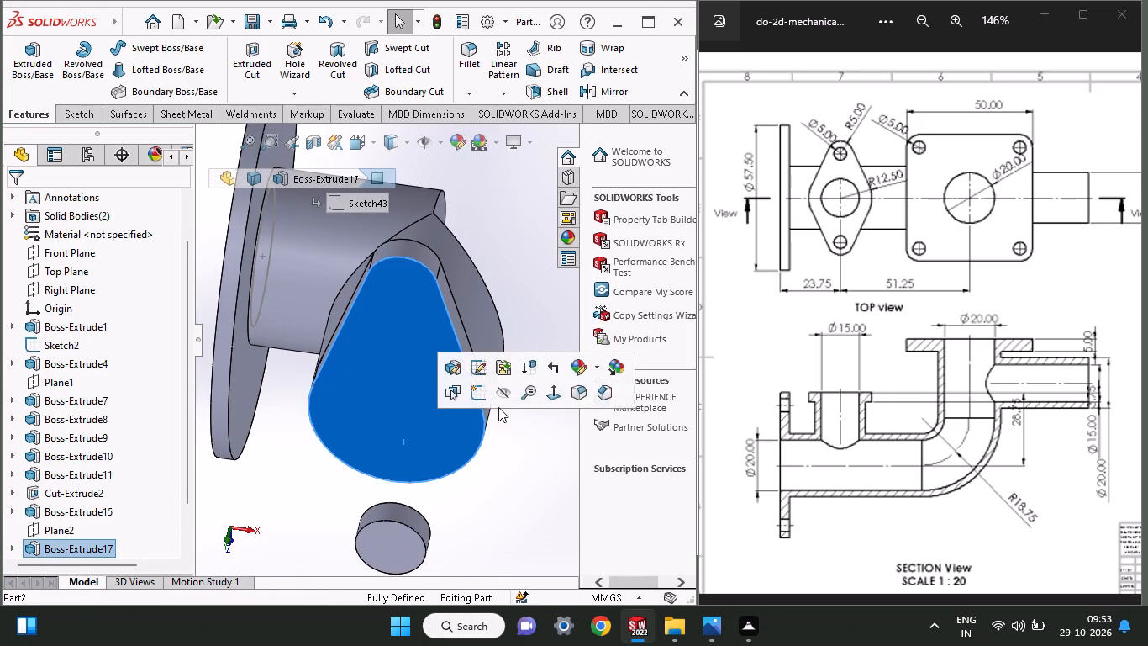
click(485, 400)
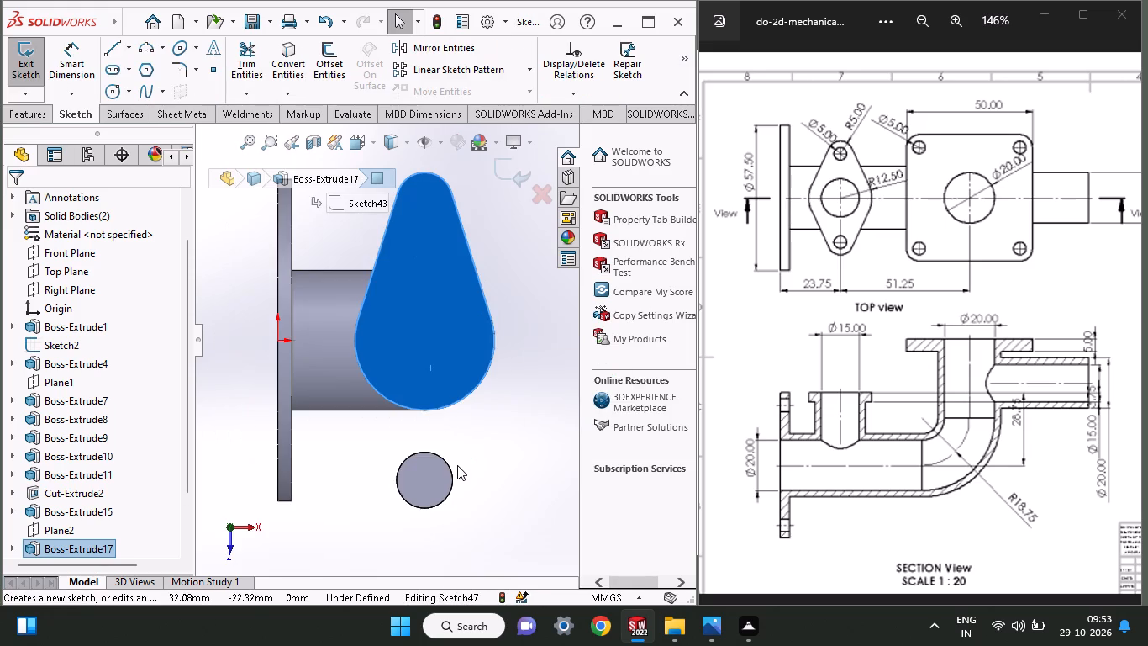
click(115, 49)
click(392, 523)
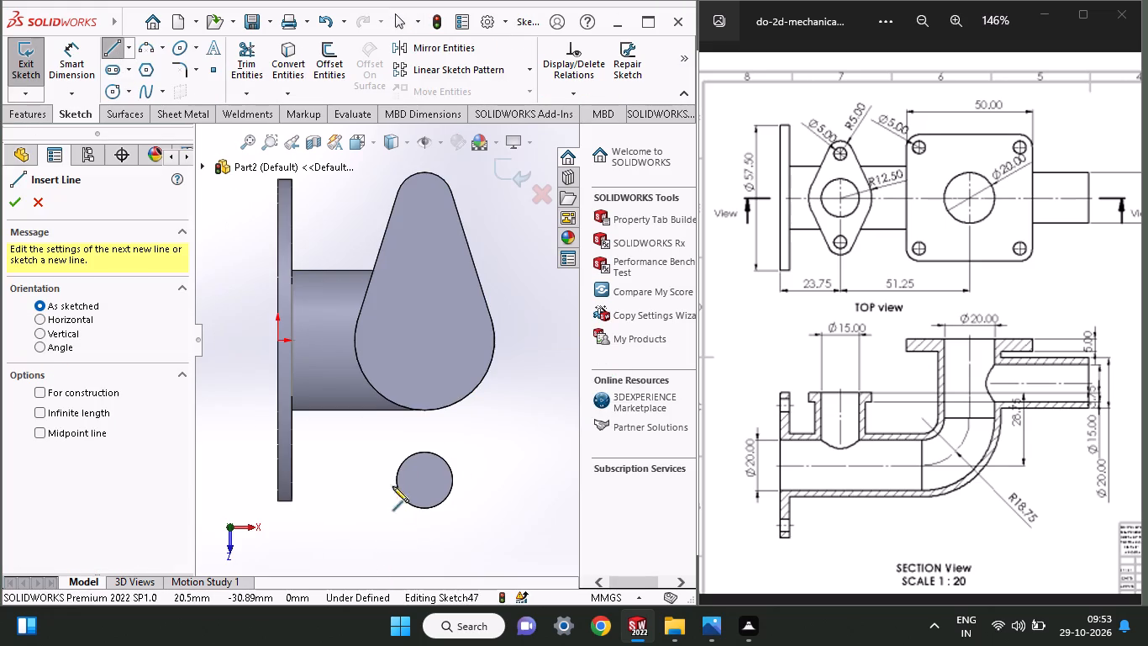
click(339, 303)
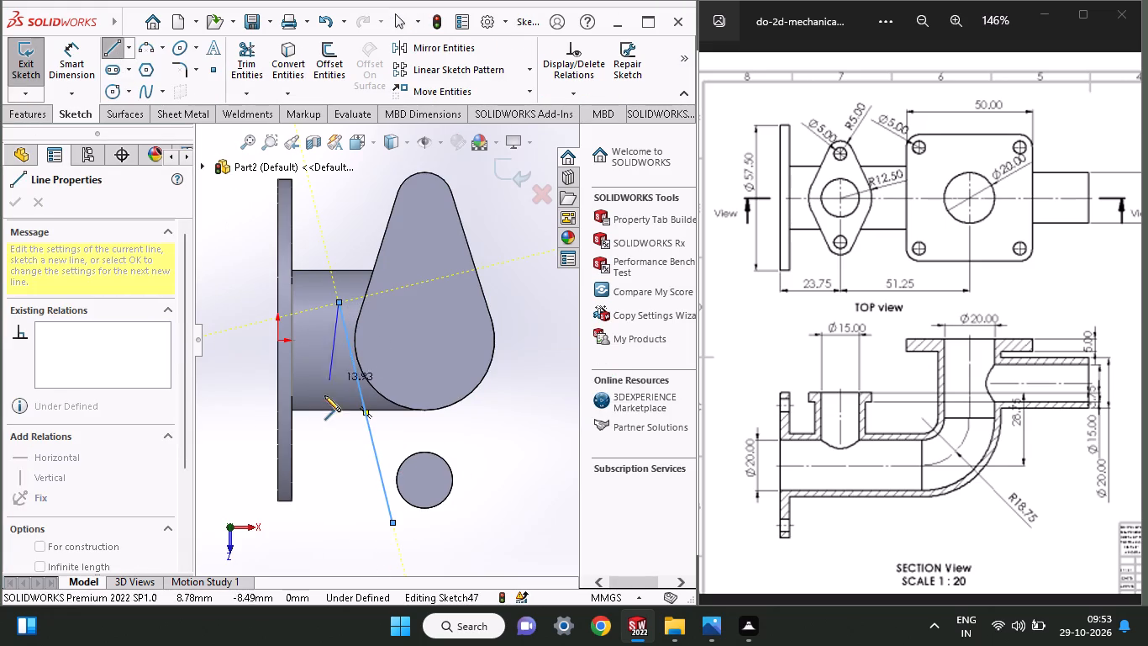
right_click(323, 402)
click(331, 412)
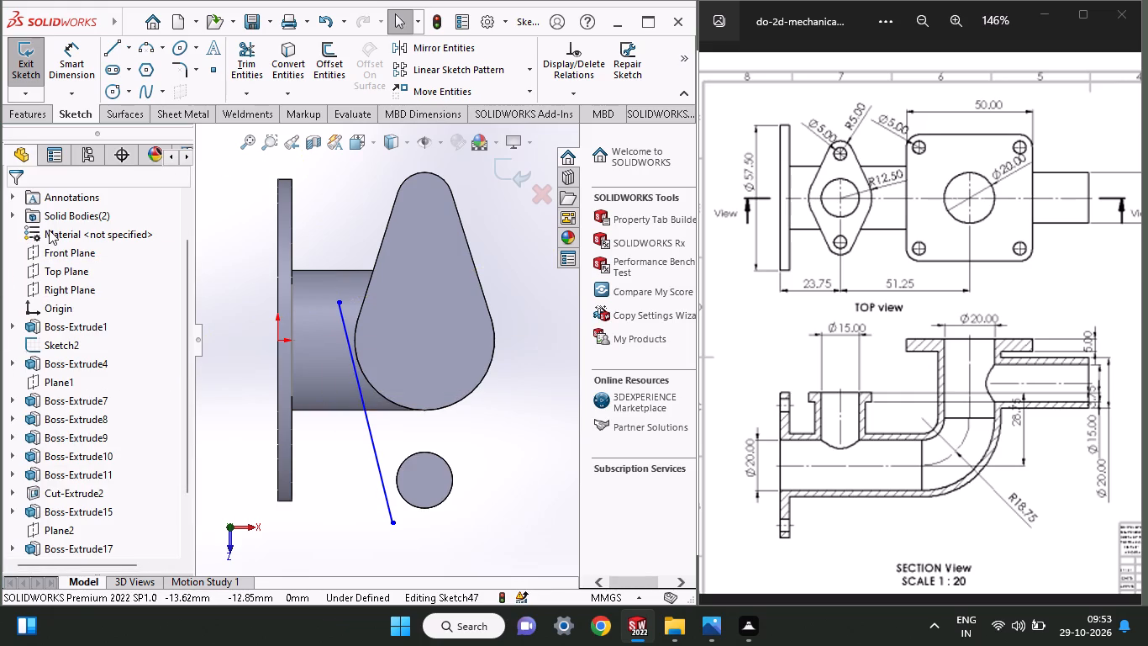
Draw a second slanted line about 40.6 mm long past the second end disc and branch, on the side away from the round flange.
click(103, 49)
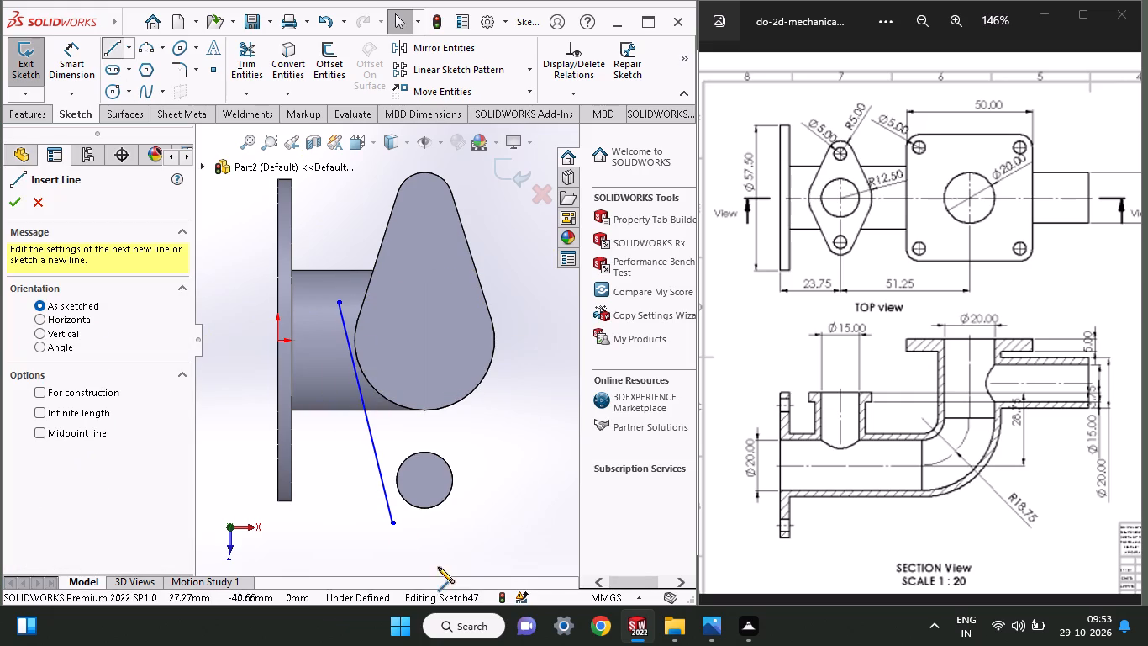
click(442, 531)
click(521, 318)
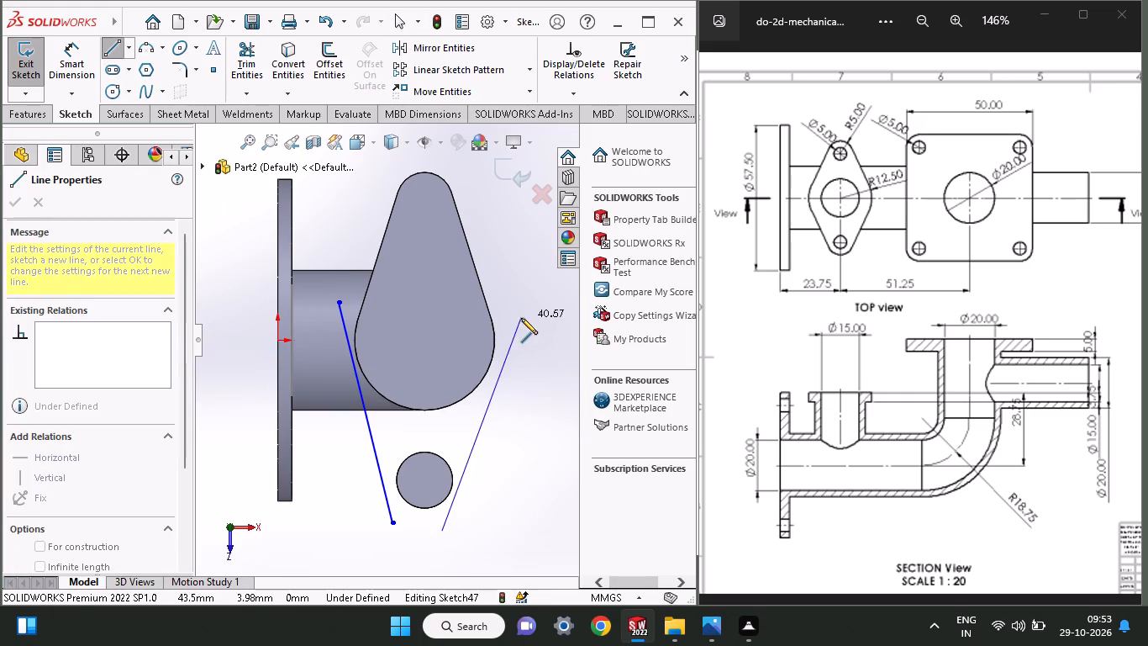
right_click(528, 383)
click(540, 399)
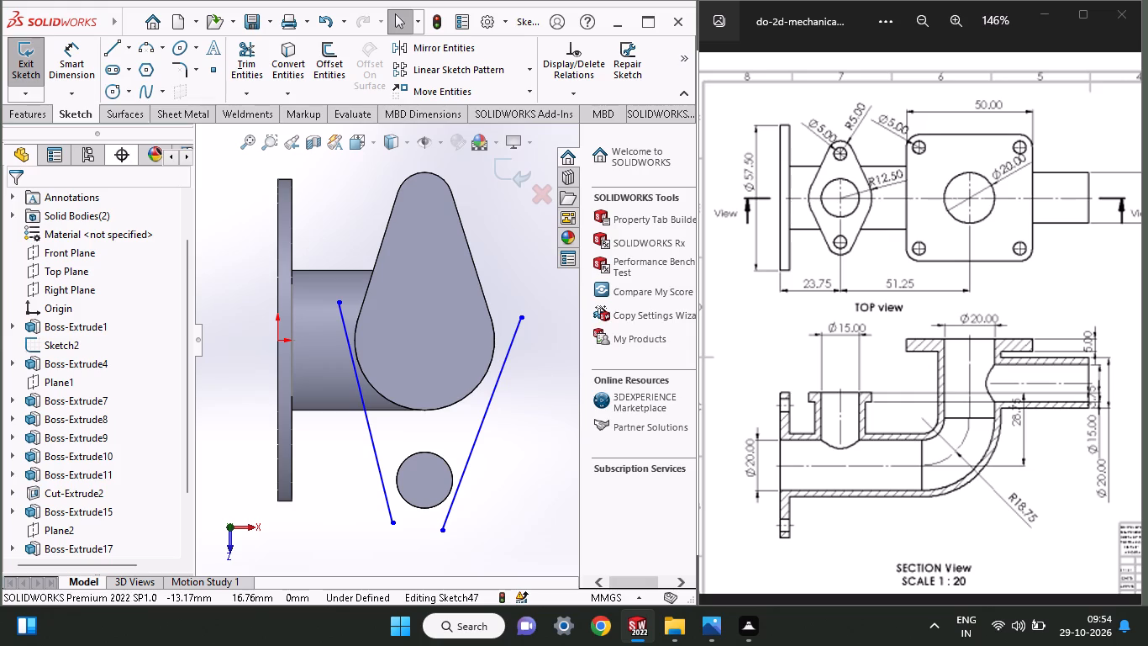
Sketch a circle of 12.5 mm radius centred on the branch and a circle matching the second end disc's edge.
click(104, 90)
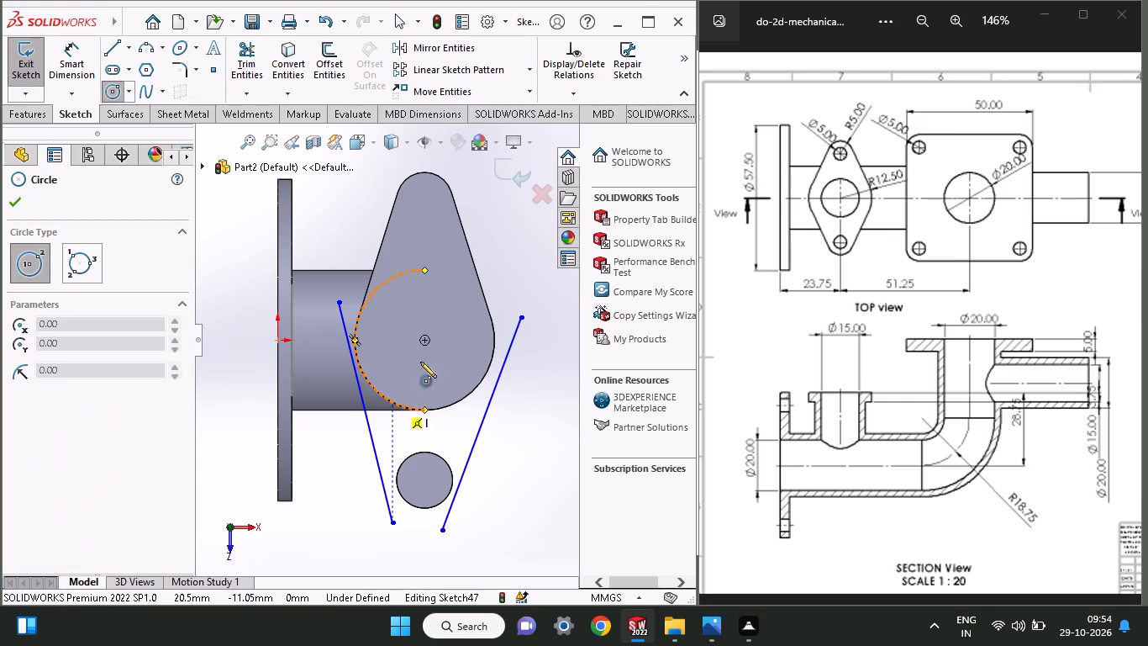
click(424, 340)
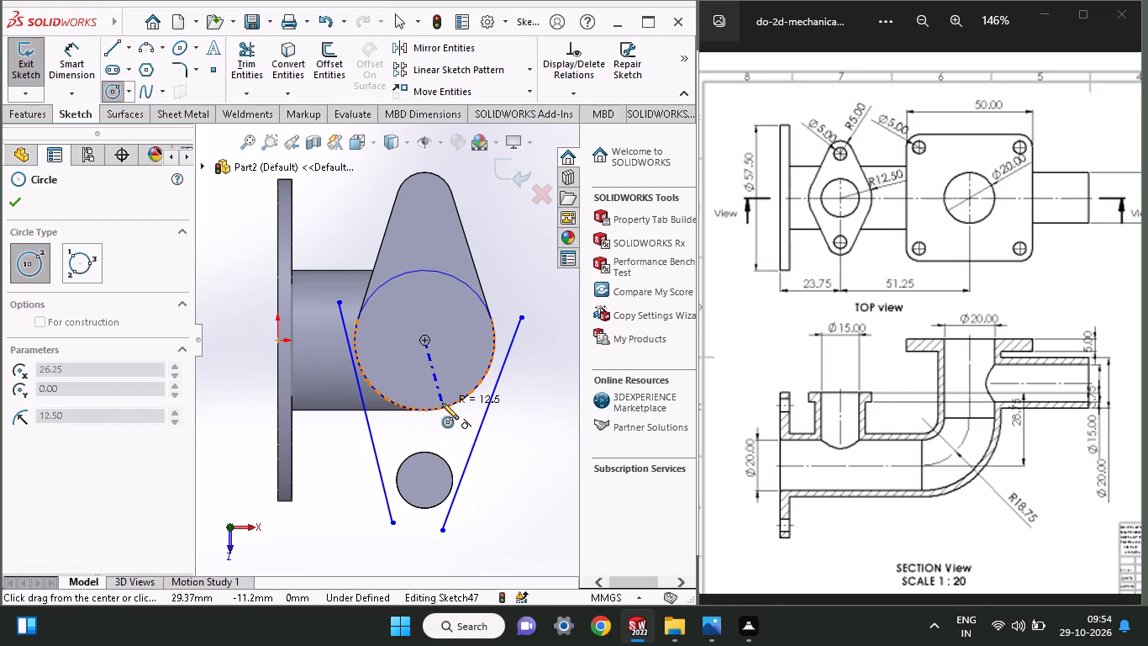
click(442, 410)
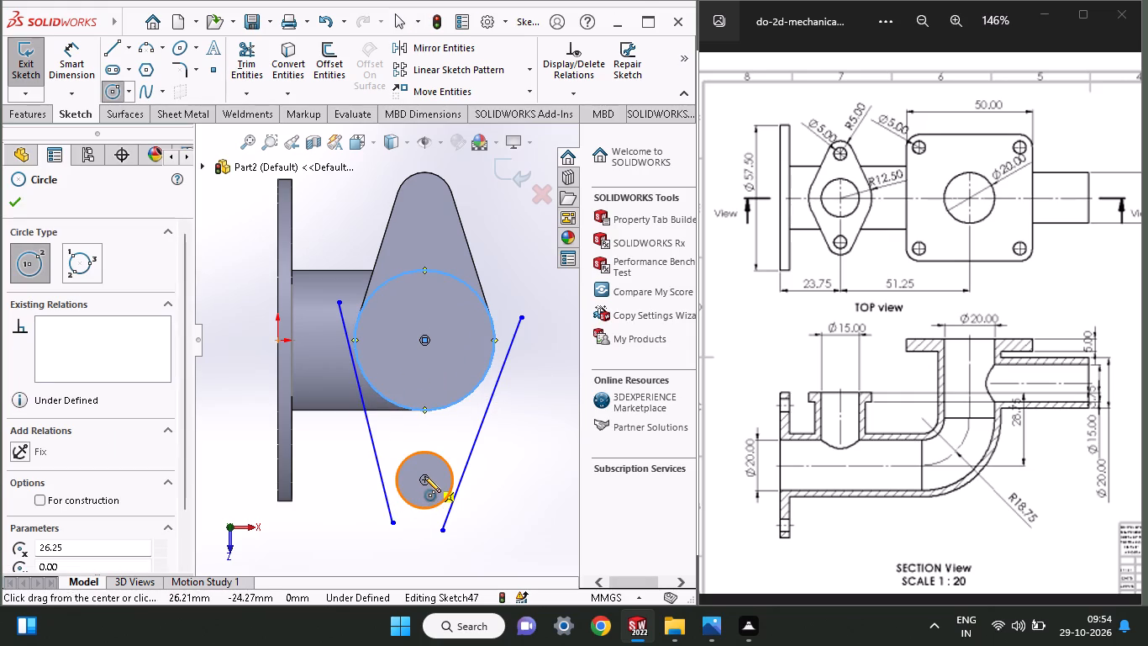
click(424, 476)
click(432, 504)
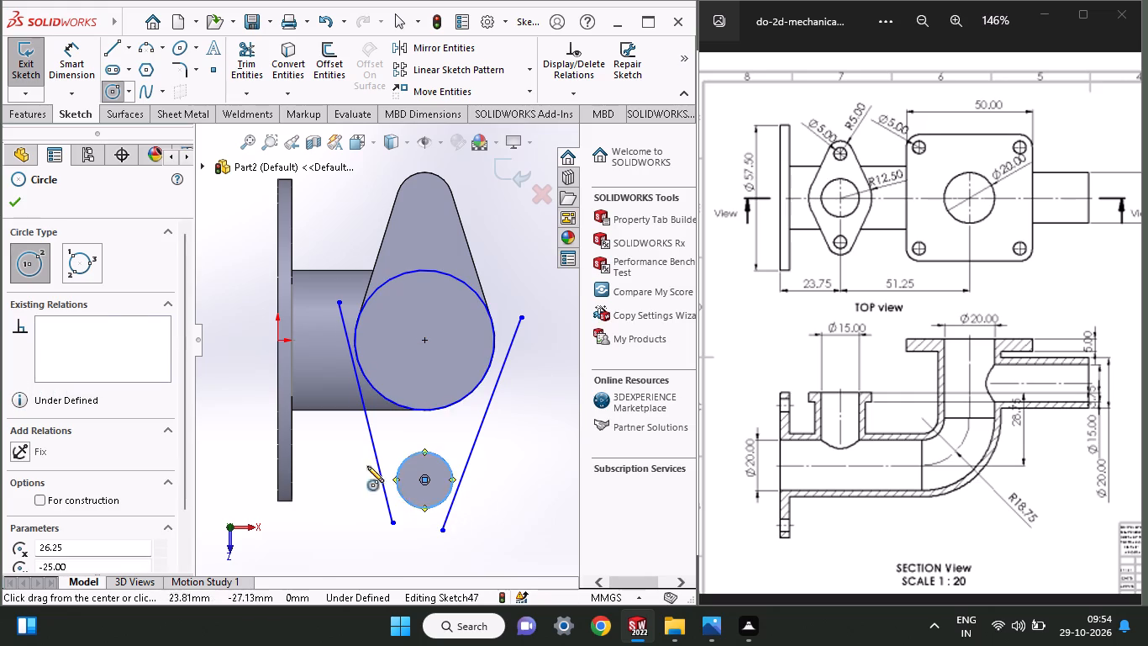
click(15, 209)
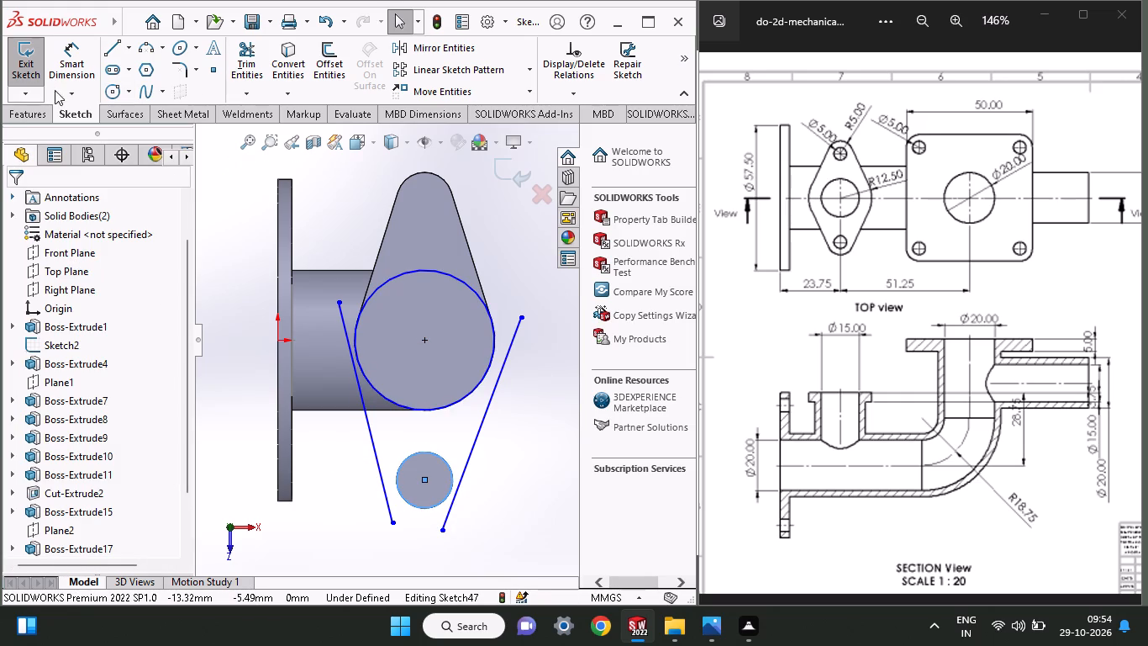
Dimension the circle on the second end disc to a 10 mm diameter and the branch circle to a 25 mm diameter.
click(73, 75)
click(418, 506)
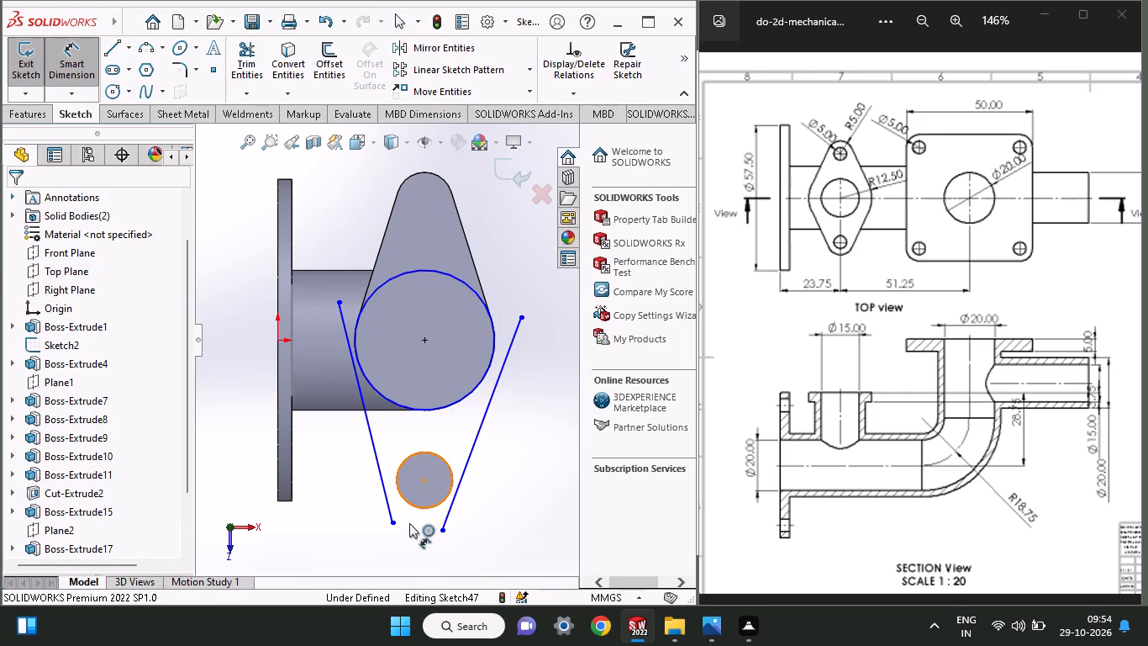
click(355, 548)
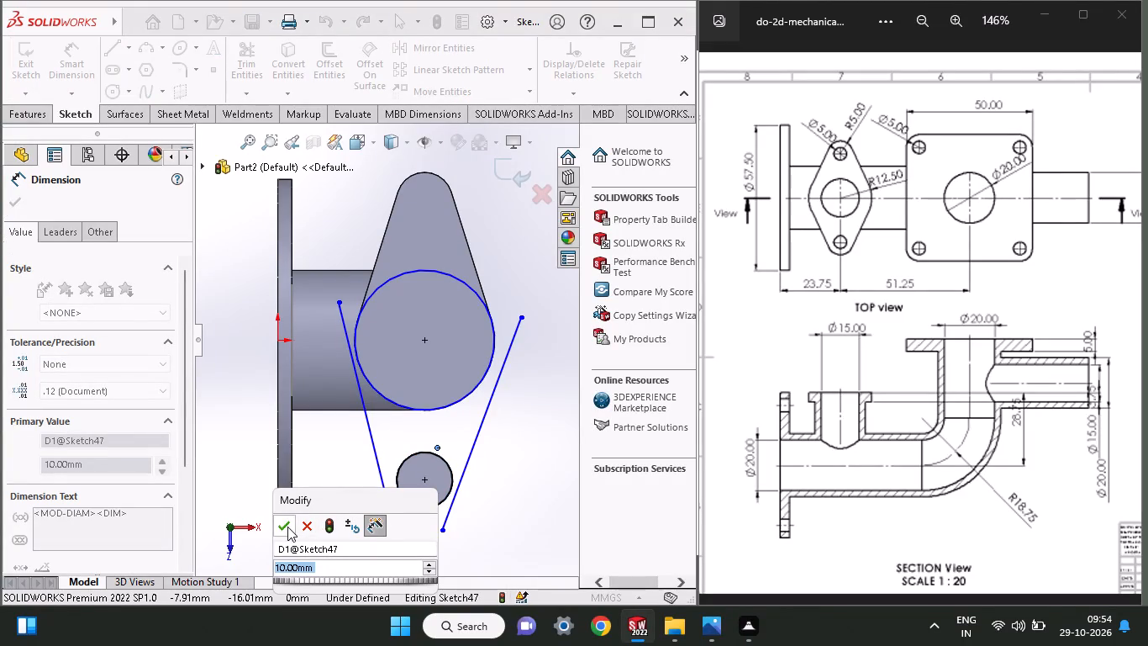
click(287, 527)
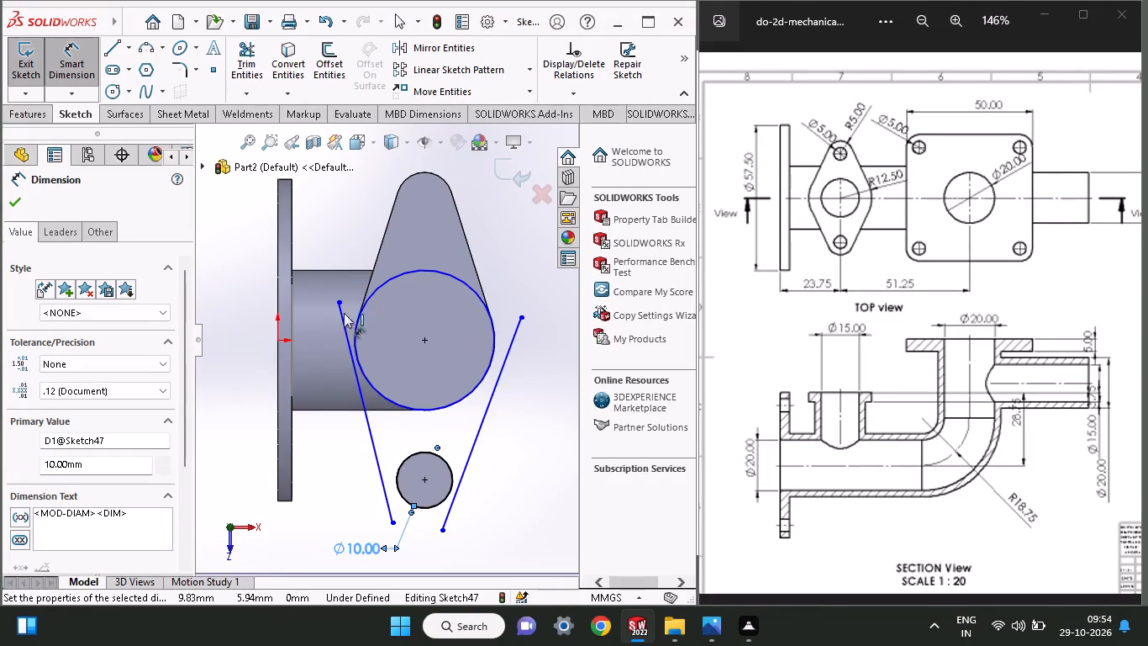
click(384, 394)
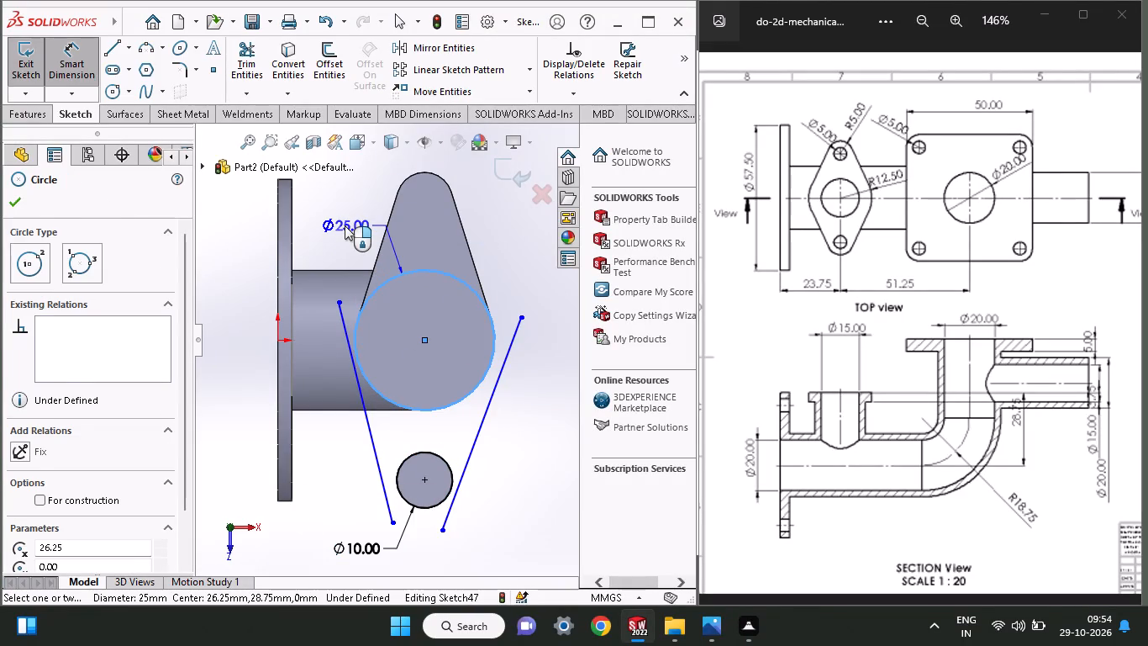
click(345, 225)
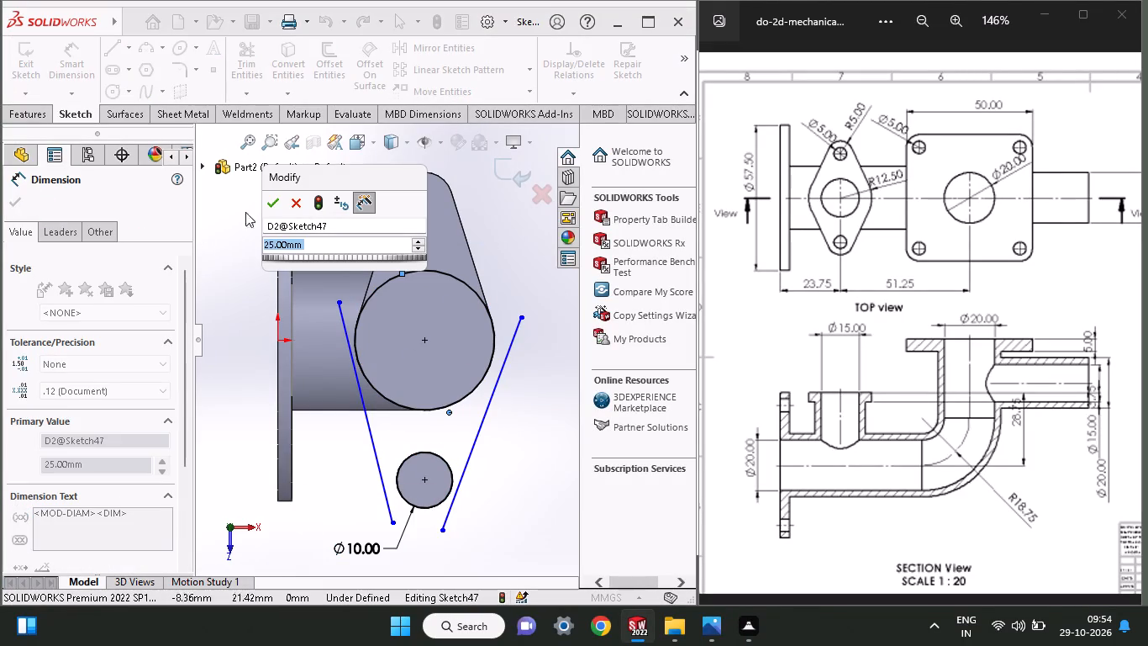
click(269, 205)
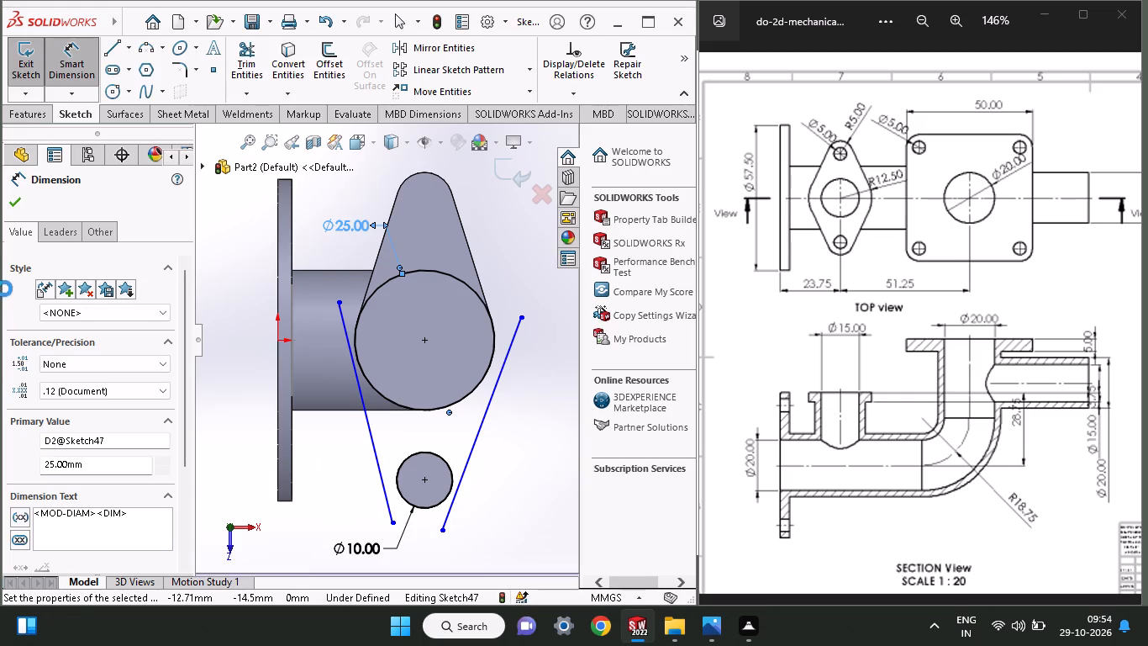
click(13, 207)
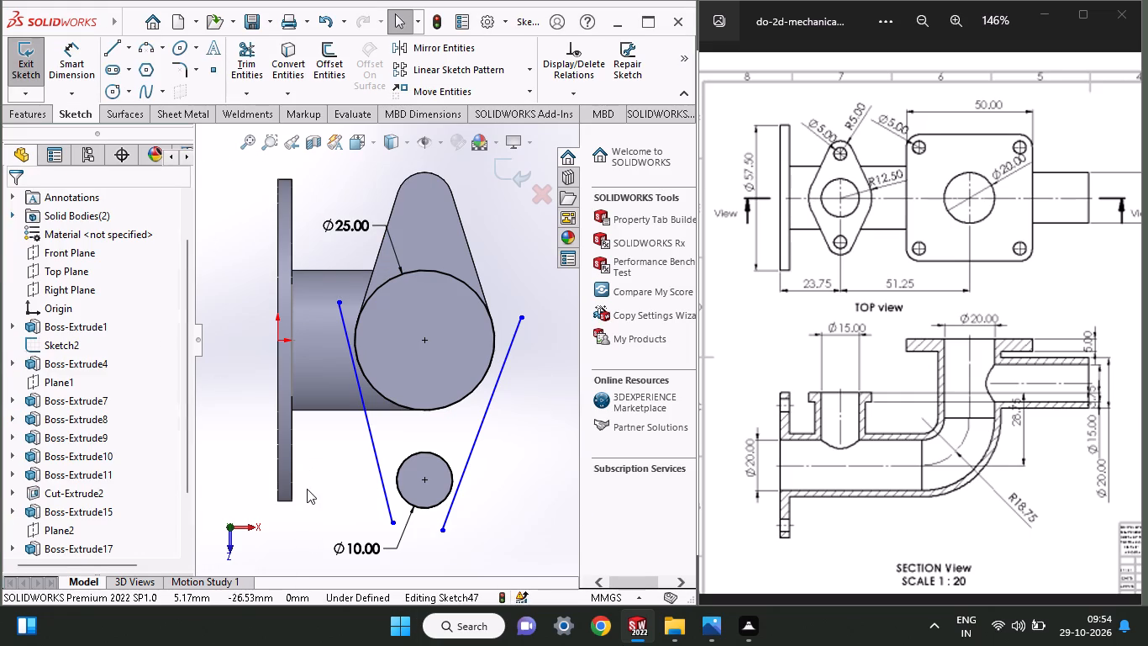
Make the slanted line nearer the round flange tangent to the 25 mm branch circle.
shift+click(374, 447)
shift+click(383, 398)
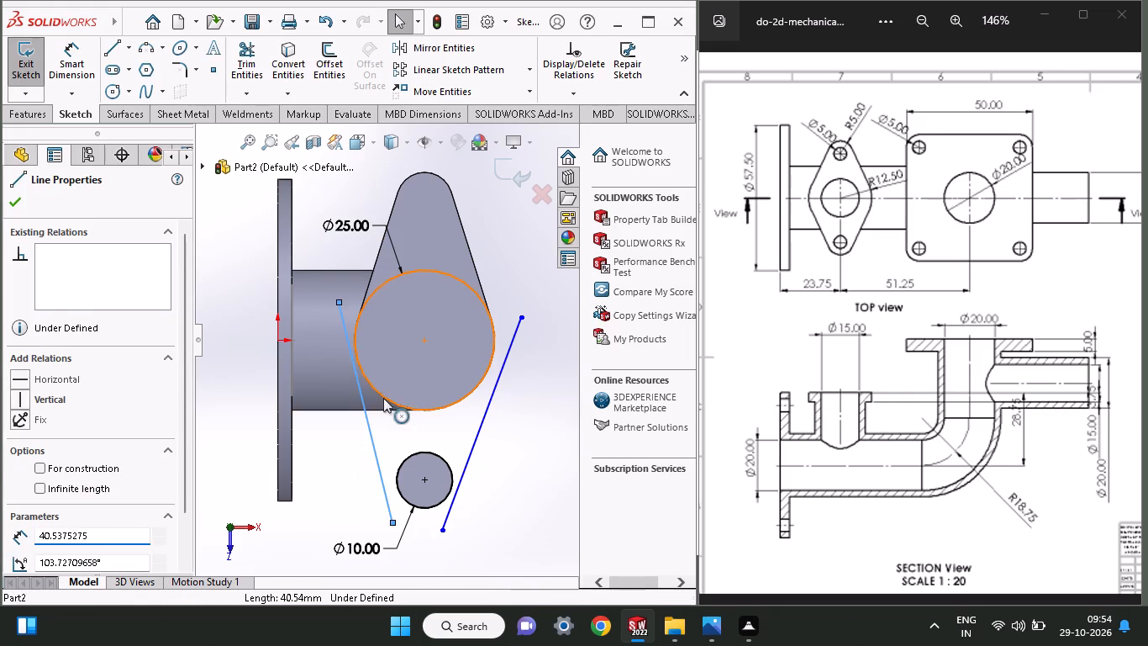
click(64, 473)
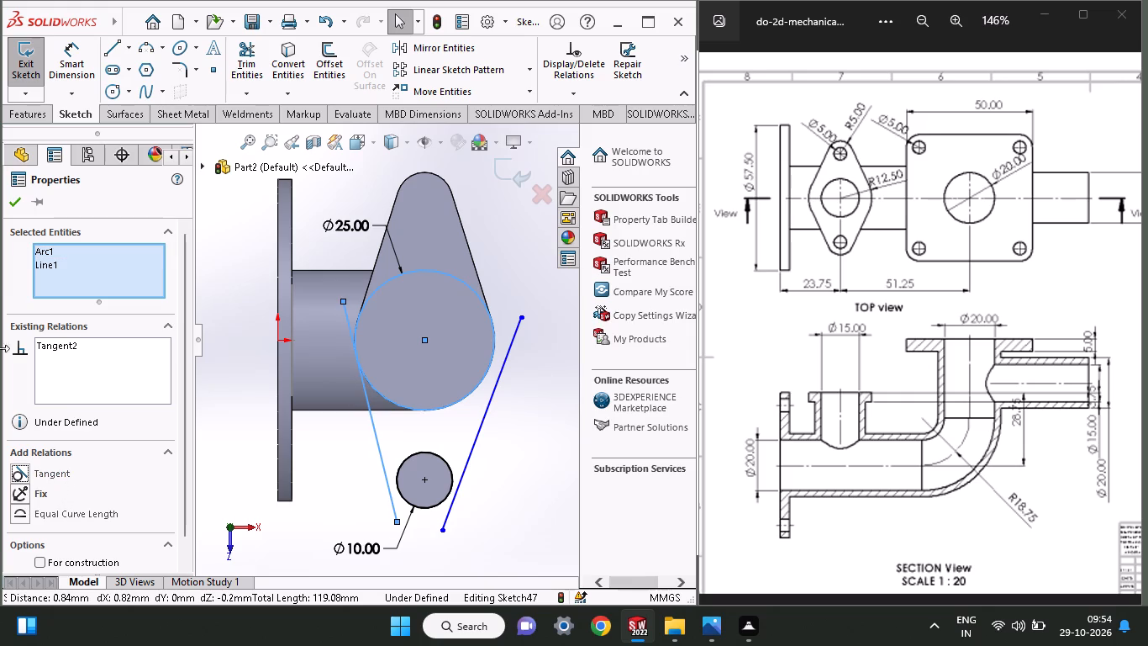
click(8, 209)
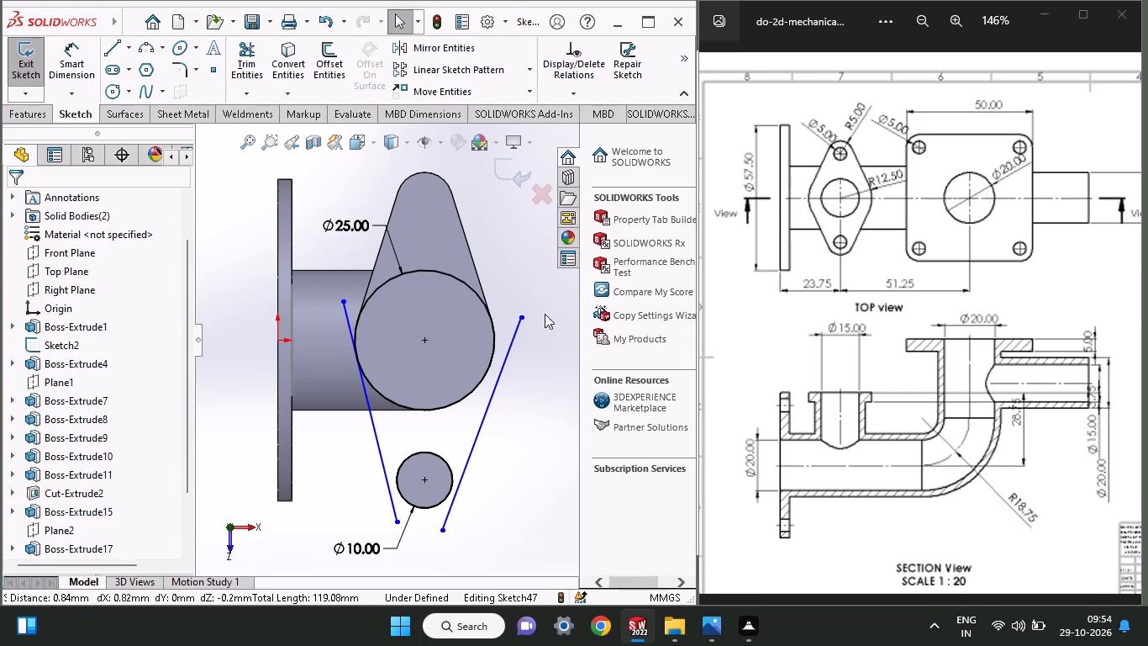
Make the slanted line farther from the round flange tangent to the 25 mm branch circle.
click(485, 366)
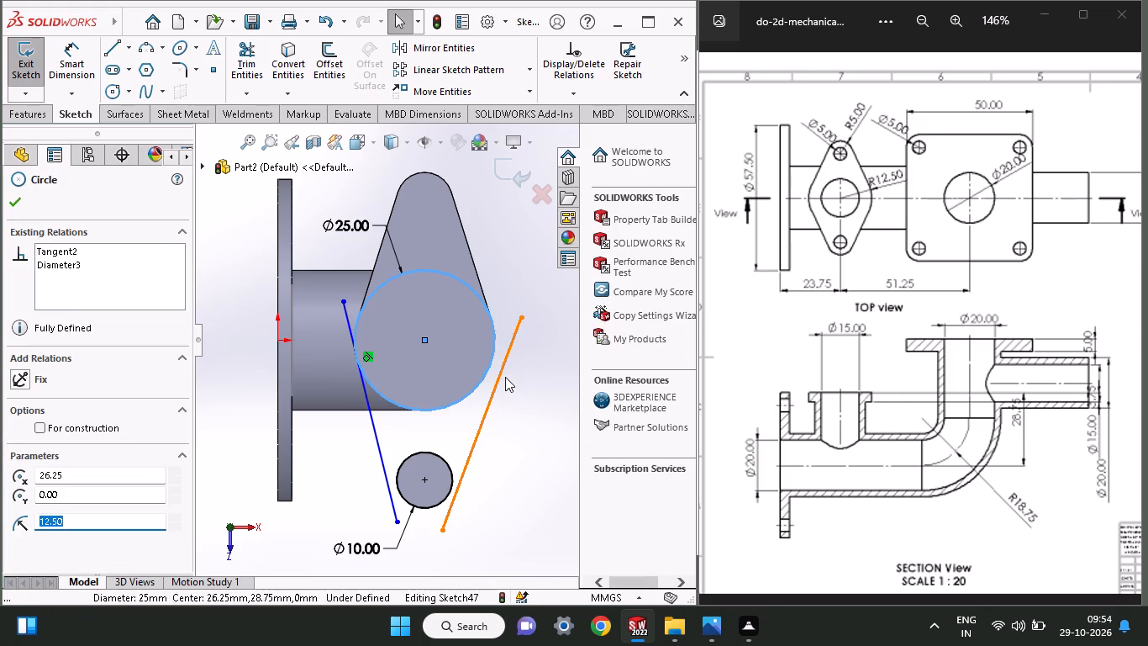
shift+click(501, 379)
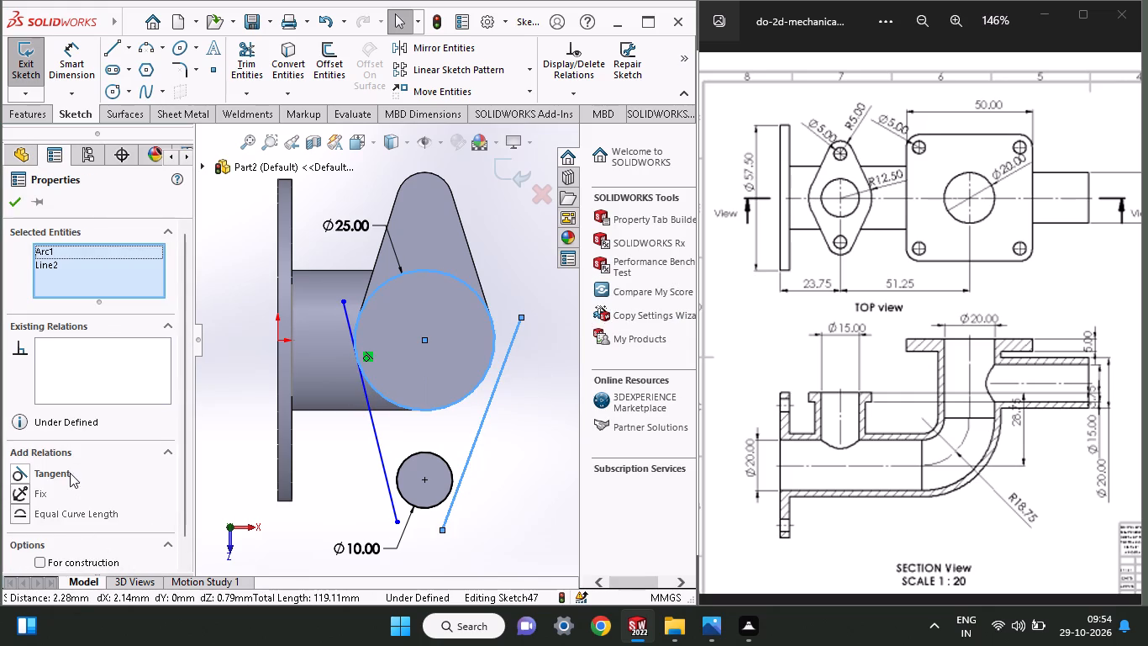
click(70, 473)
click(11, 213)
click(11, 201)
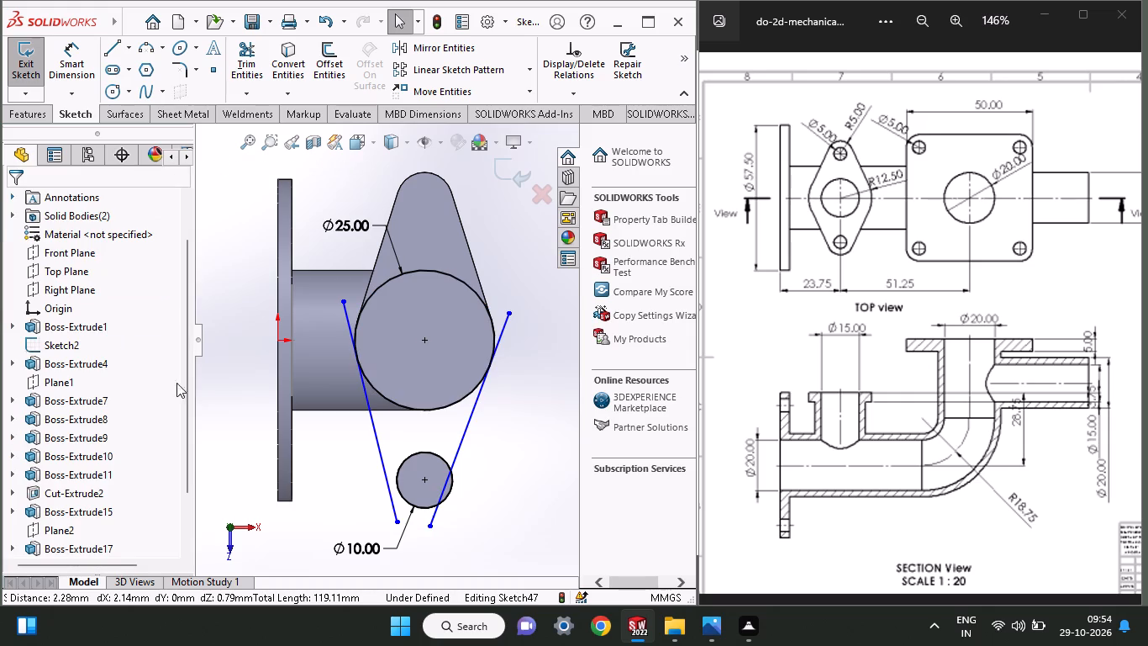
Make both slanted lines tangent to the 10 mm circle on the second end disc.
click(405, 503)
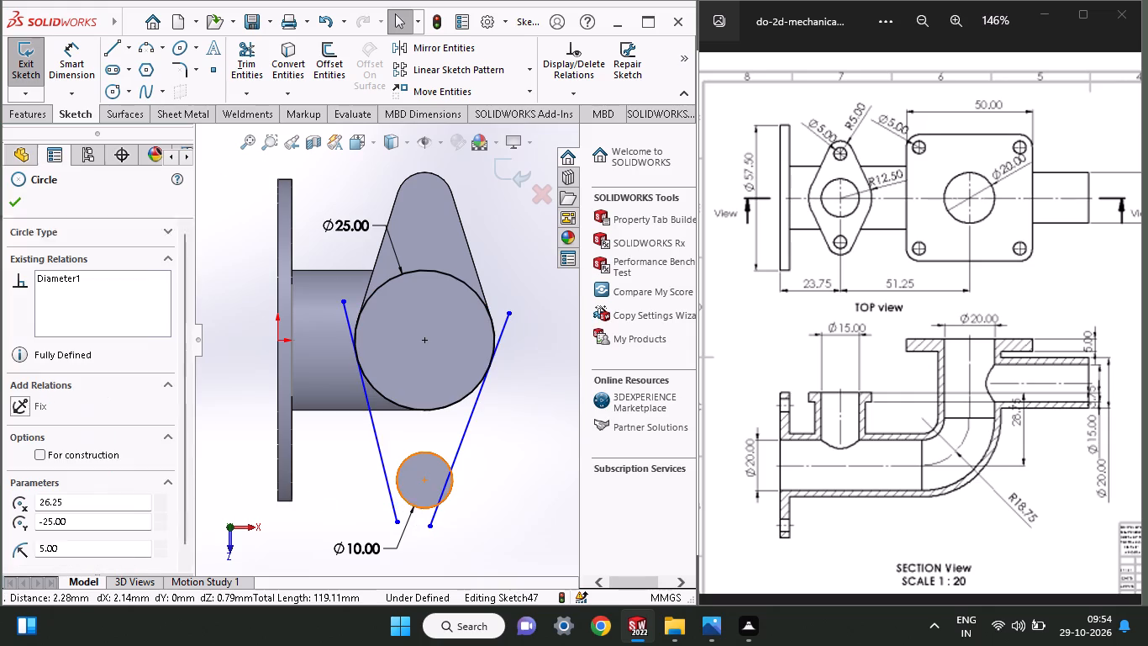
shift+click(394, 511)
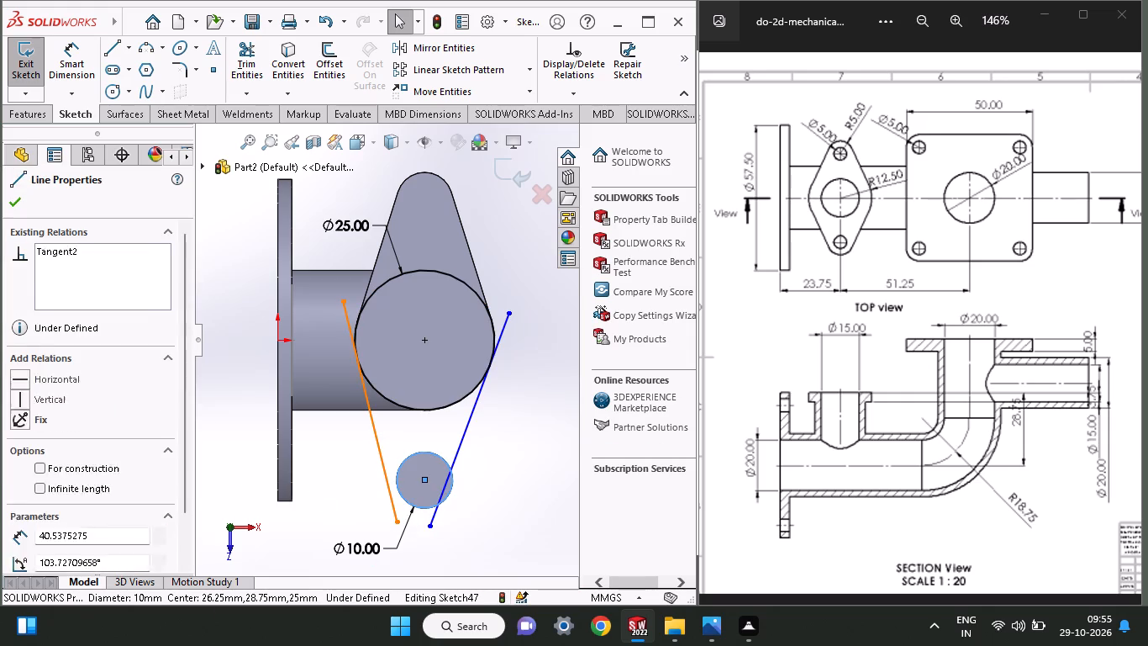
click(71, 474)
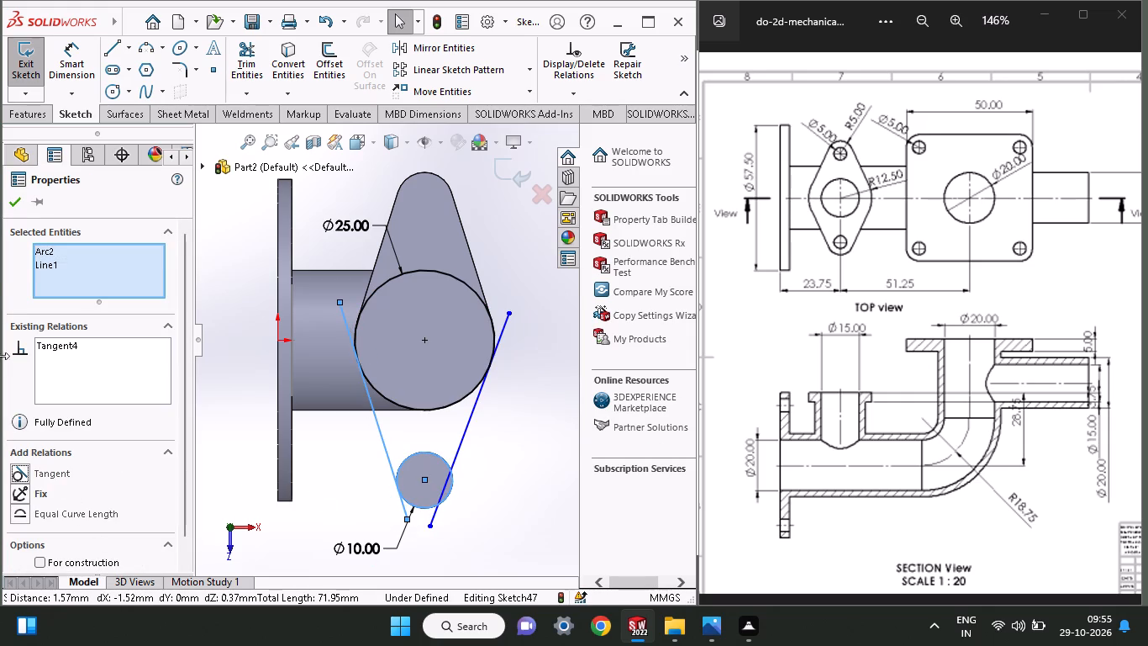
click(18, 210)
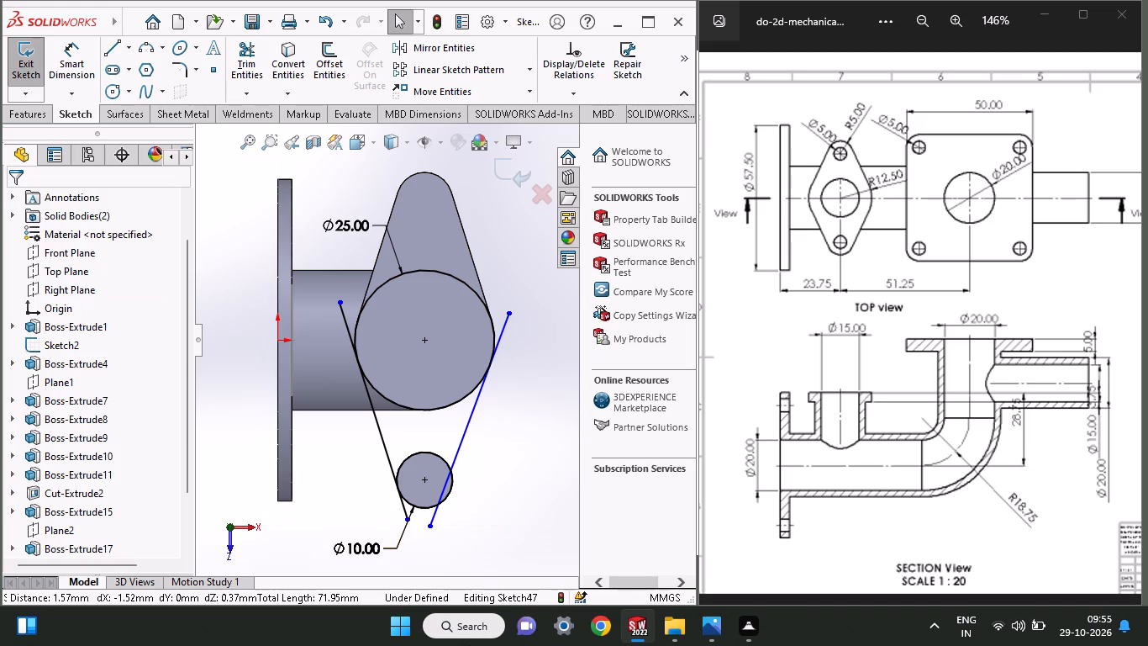
shift+click(453, 487)
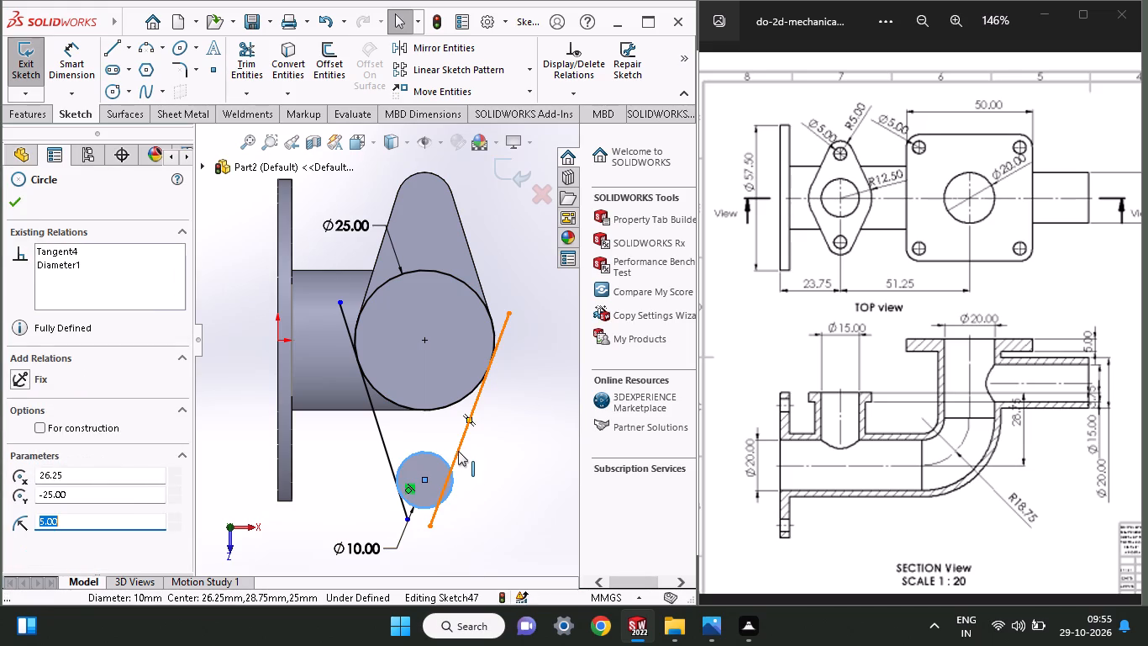
shift+click(458, 451)
click(31, 472)
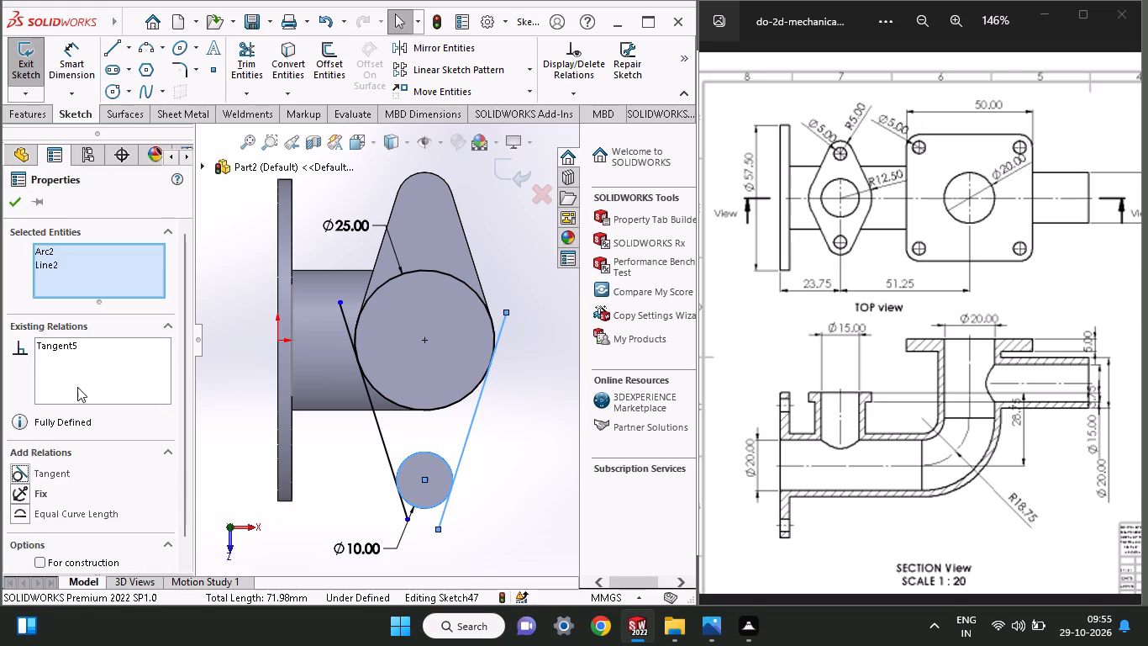
click(5, 196)
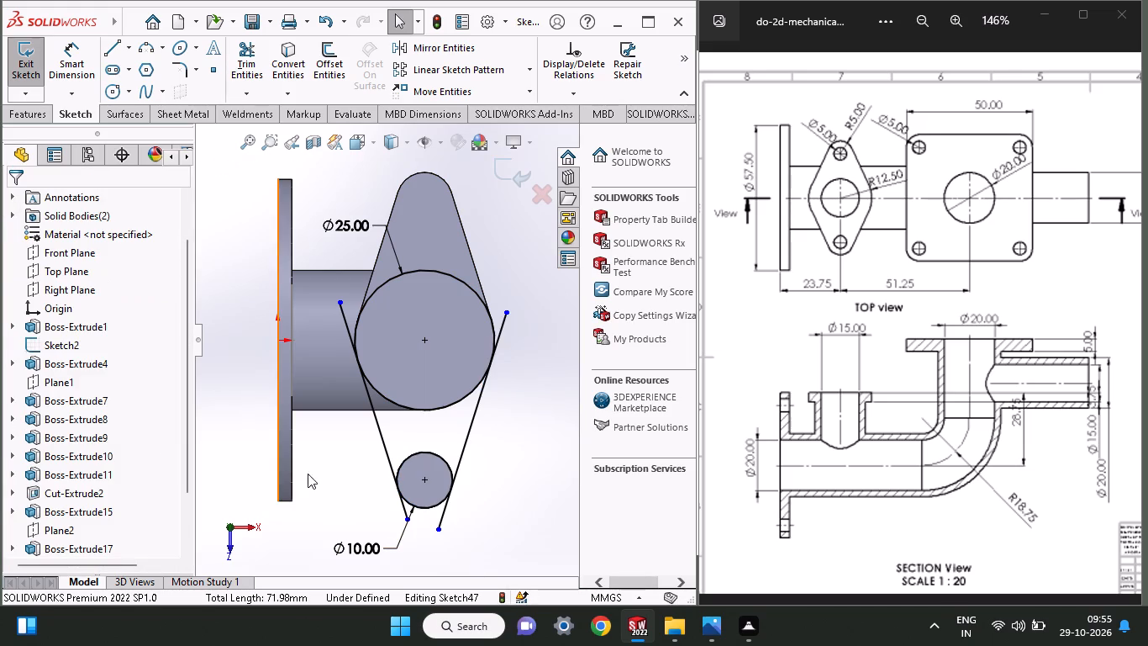
Trim the four overhanging ends of the slanted lines back to their tangent points on the 10 mm and 25 mm circles.
click(253, 63)
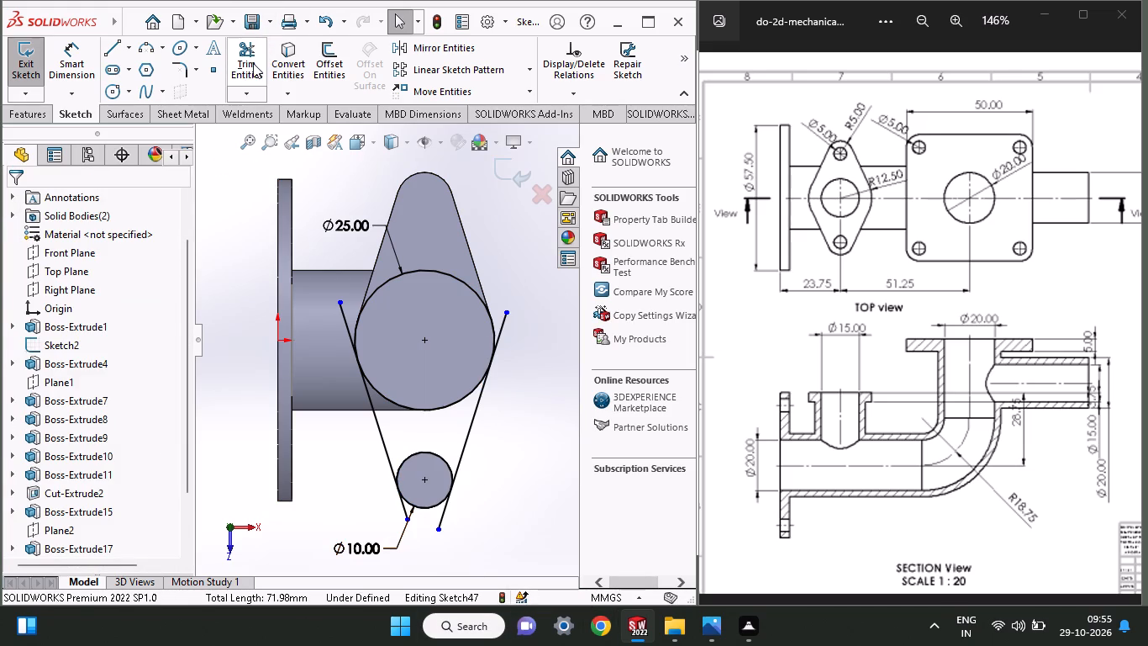
drag(476, 509, 419, 522)
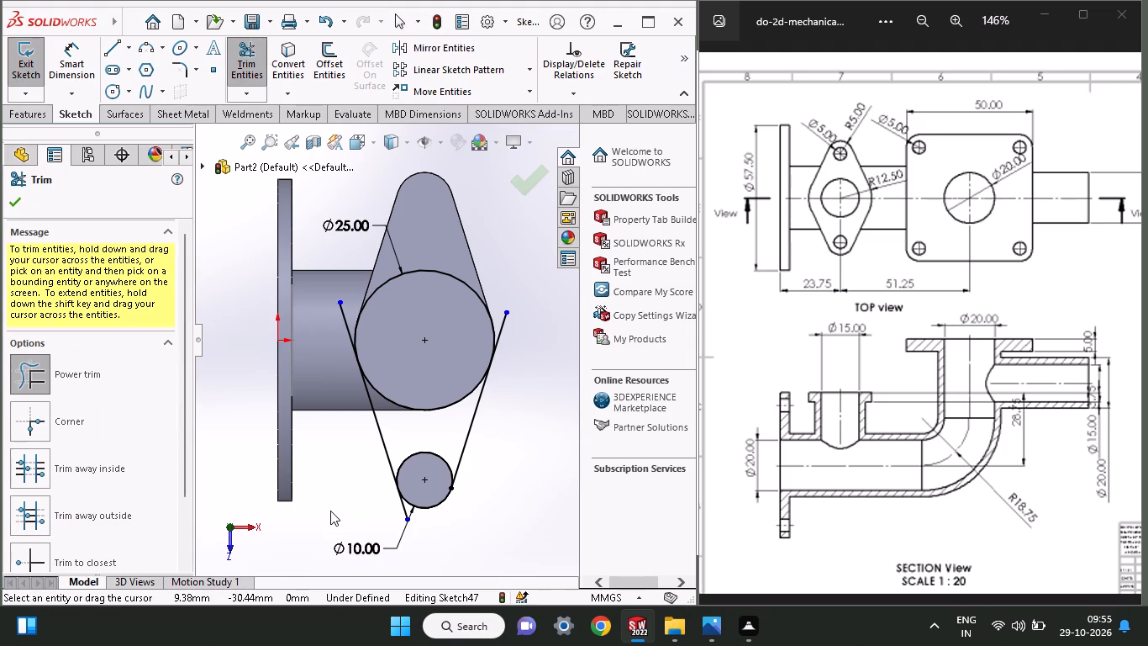
drag(384, 502, 413, 522)
drag(413, 522, 413, 523)
drag(311, 323, 344, 307)
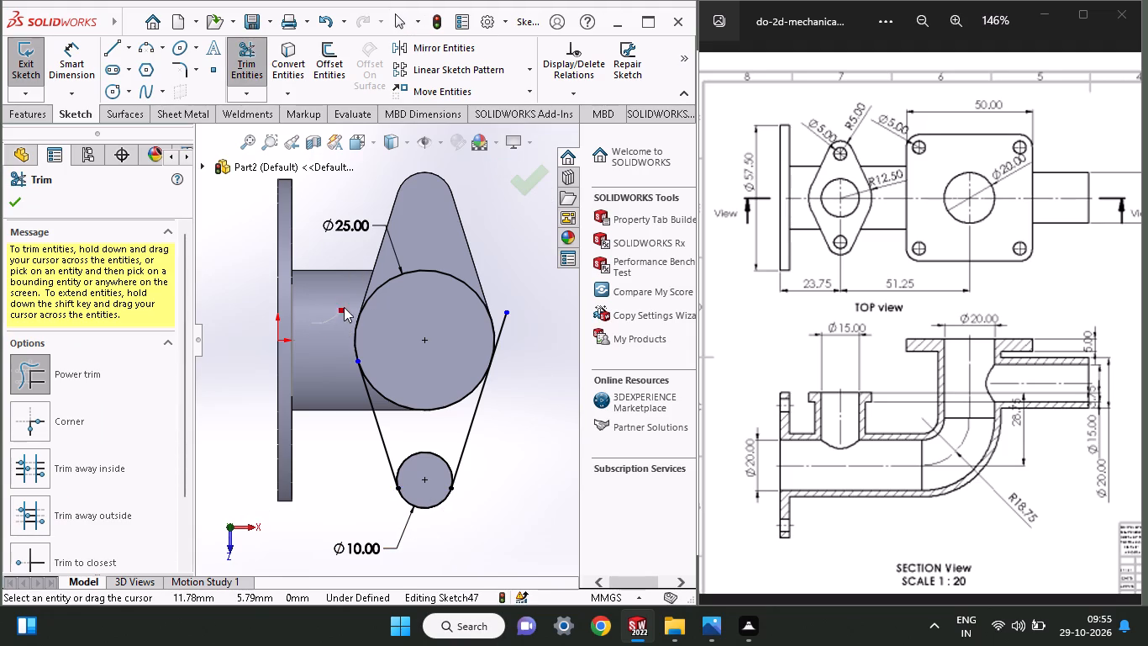
drag(344, 307, 342, 305)
drag(513, 354, 507, 314)
drag(507, 314, 501, 304)
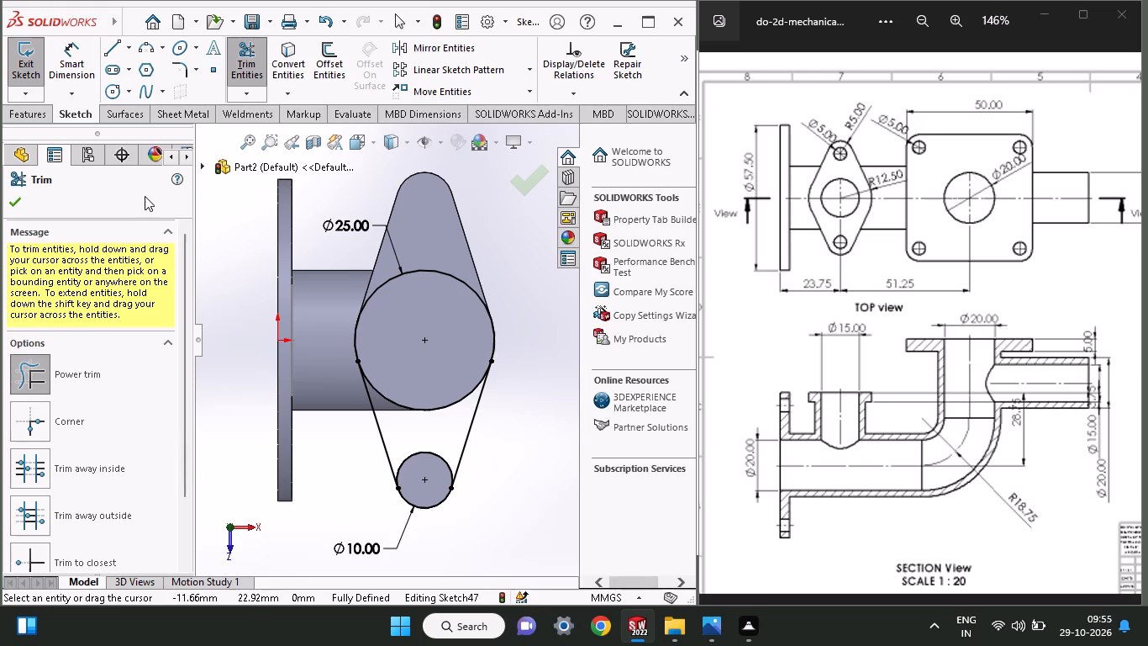
click(13, 201)
Extrude the web region between the two circles 3.75 mm blind, reversed back along the branch and merged with the body.
click(32, 114)
click(40, 68)
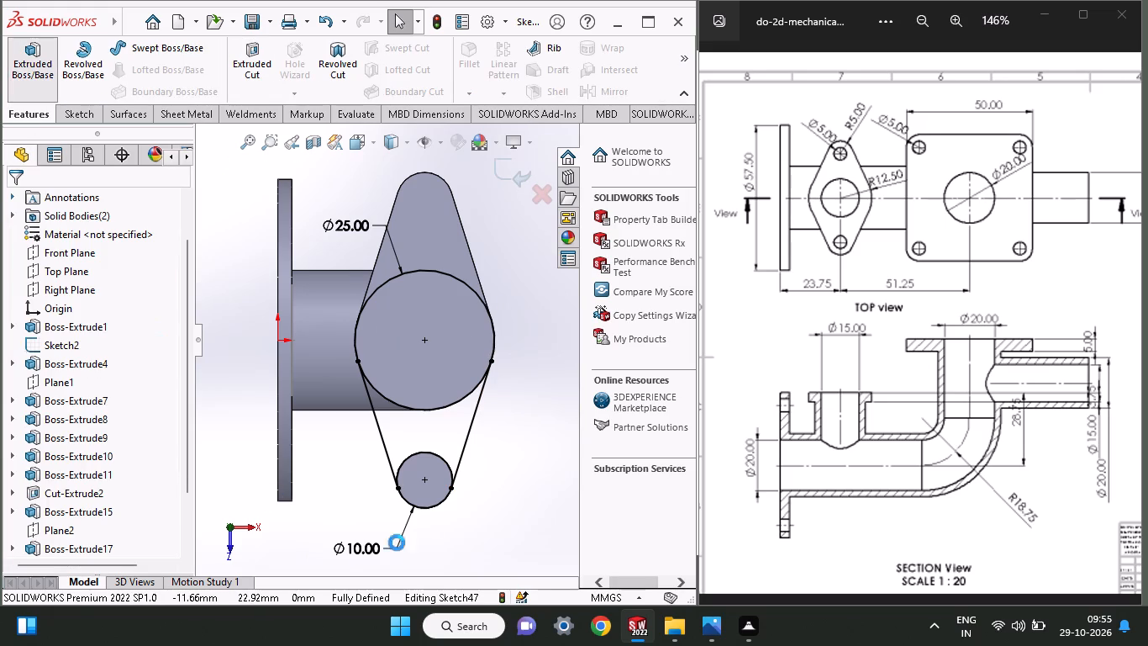
click(441, 429)
middle_drag(508, 486, 508, 462)
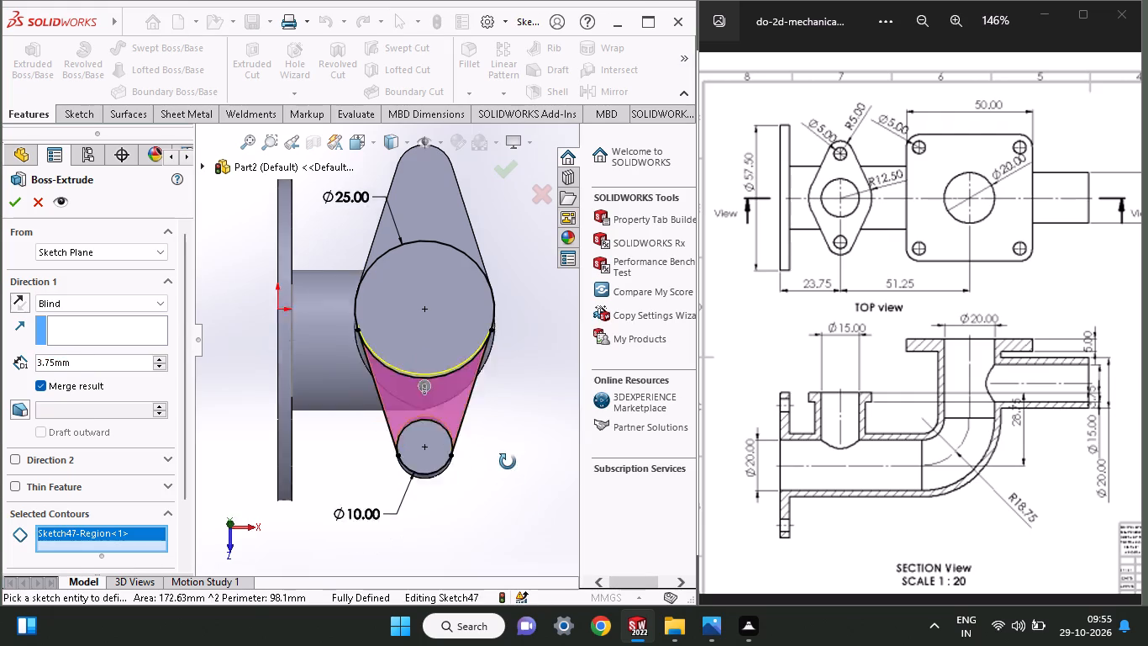
middle_drag(508, 462, 512, 362)
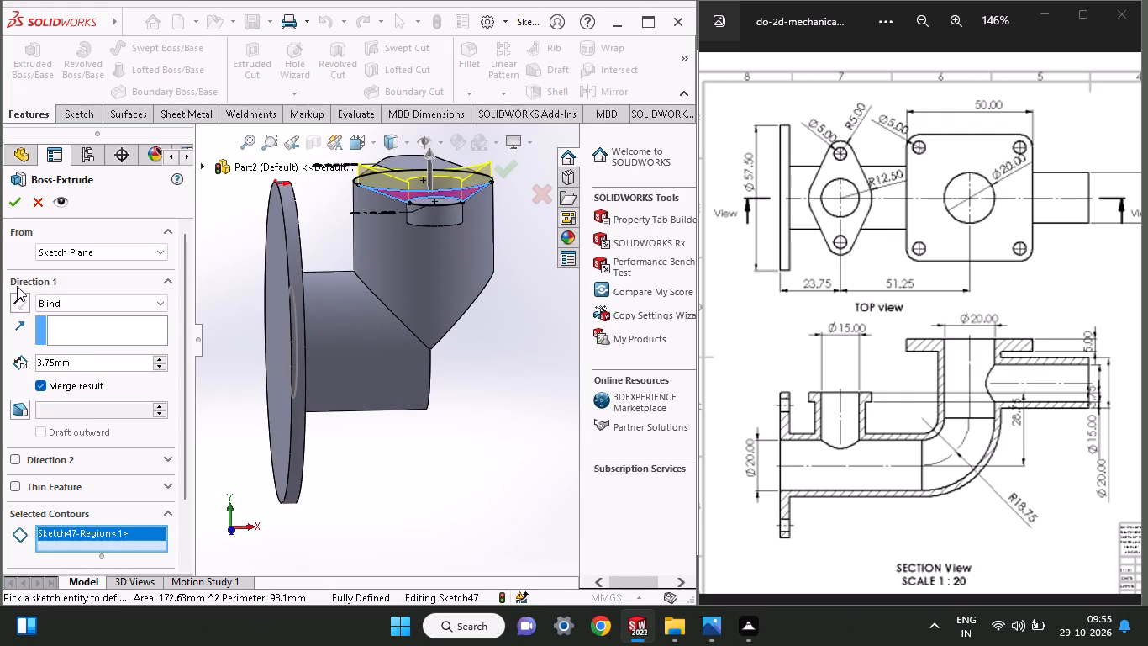
click(14, 300)
click(8, 200)
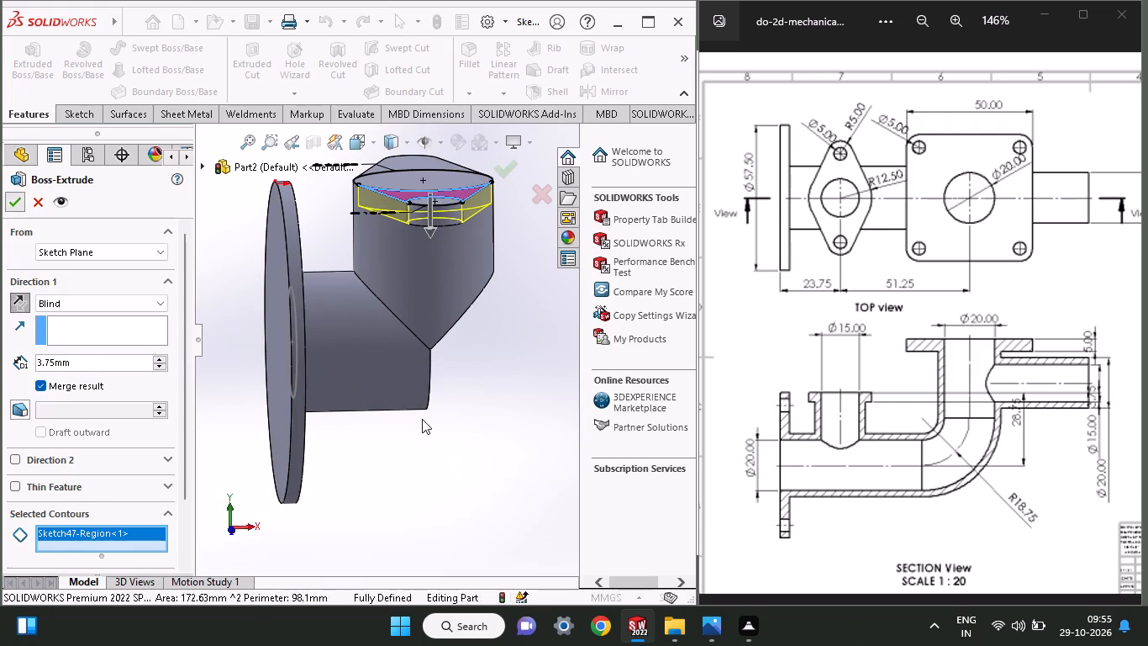
Sketch a 5 mm diameter circle on the oval flange's outer face, concentric with the rounded end of the first tangent web.
middle_drag(443, 390, 408, 514)
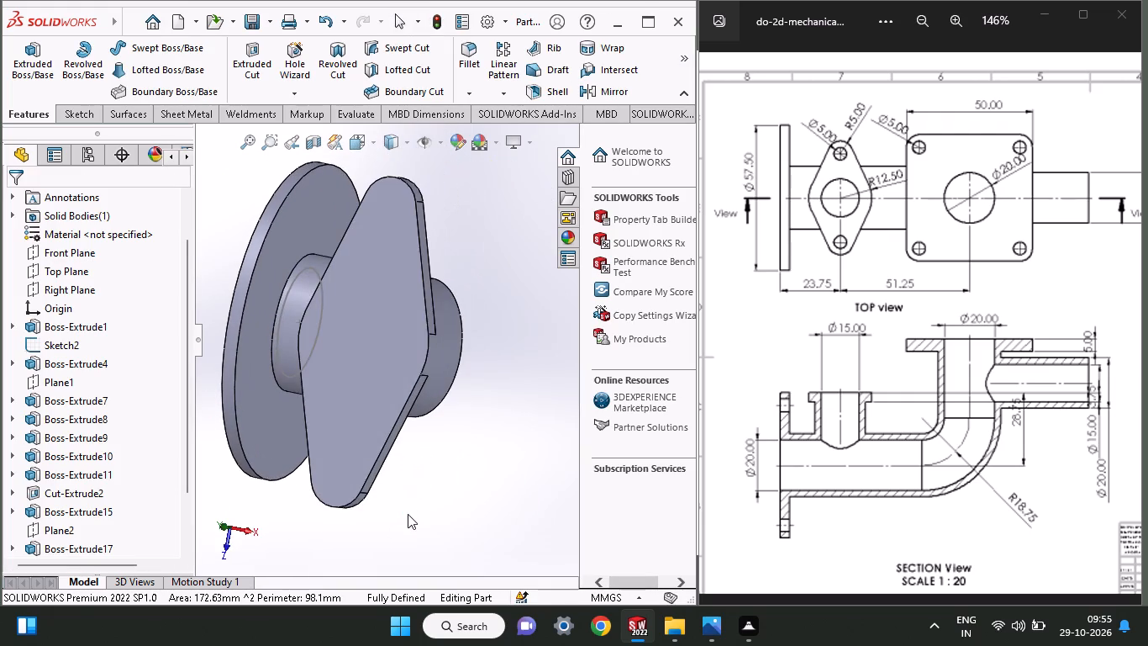
click(373, 414)
click(449, 363)
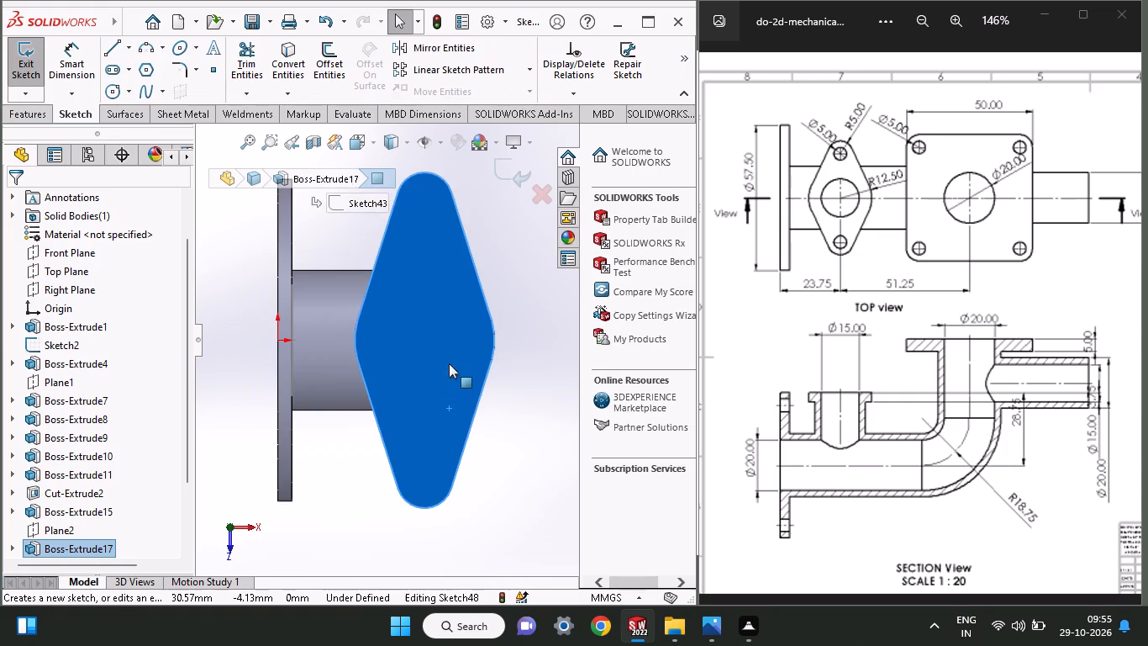
click(115, 91)
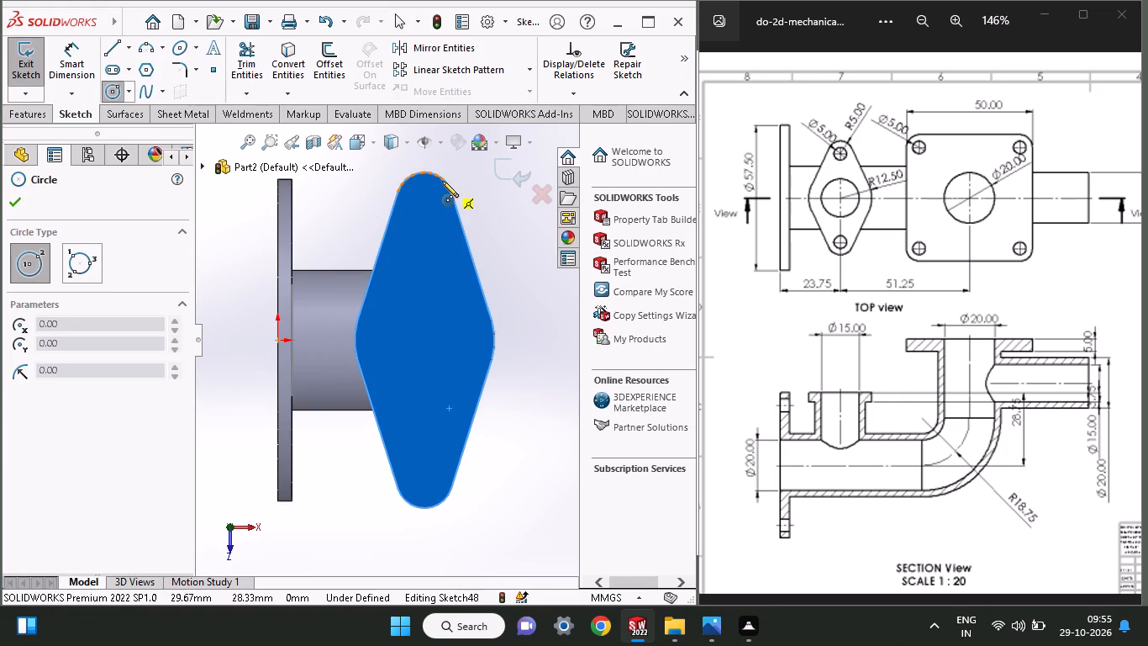
click(424, 202)
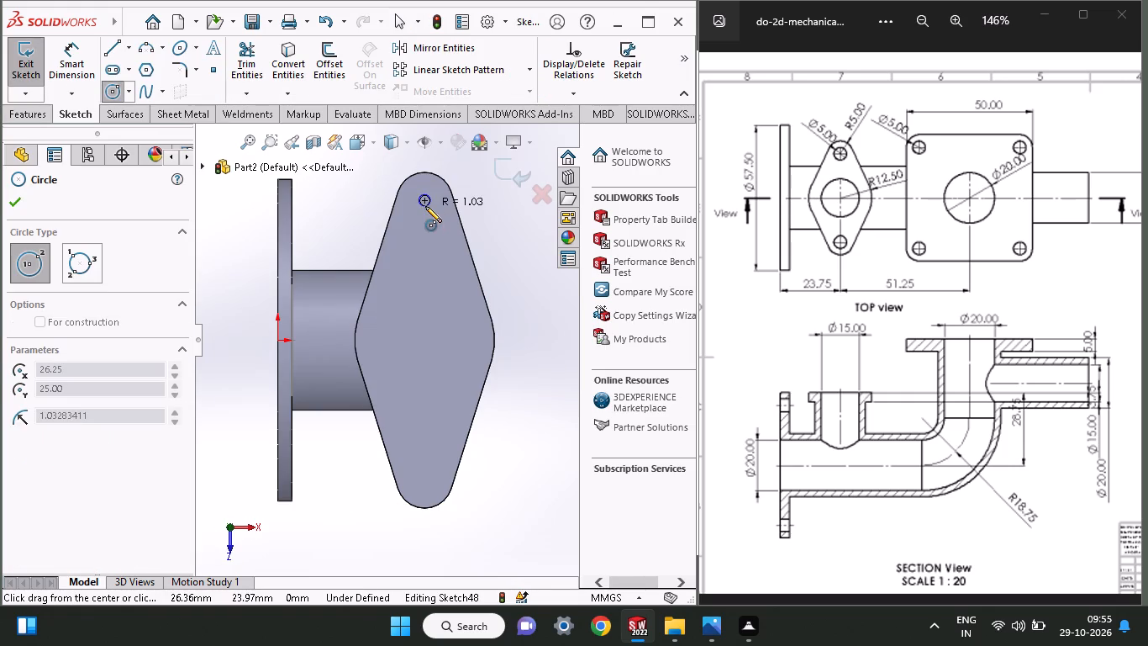
click(429, 214)
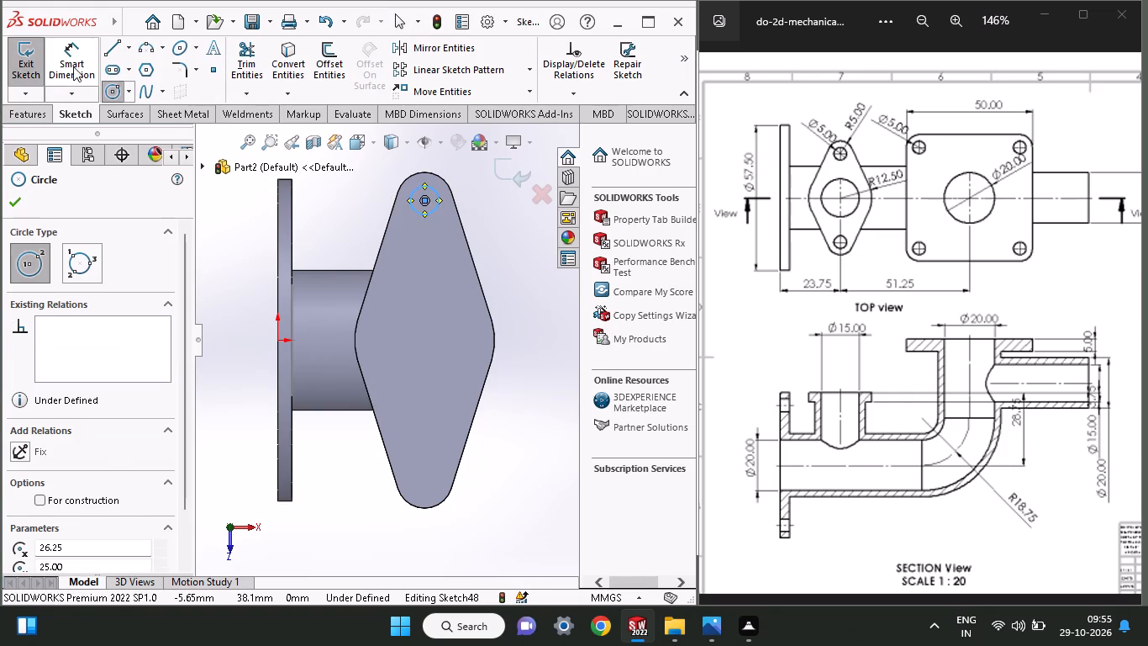
click(73, 66)
drag(433, 213, 423, 216)
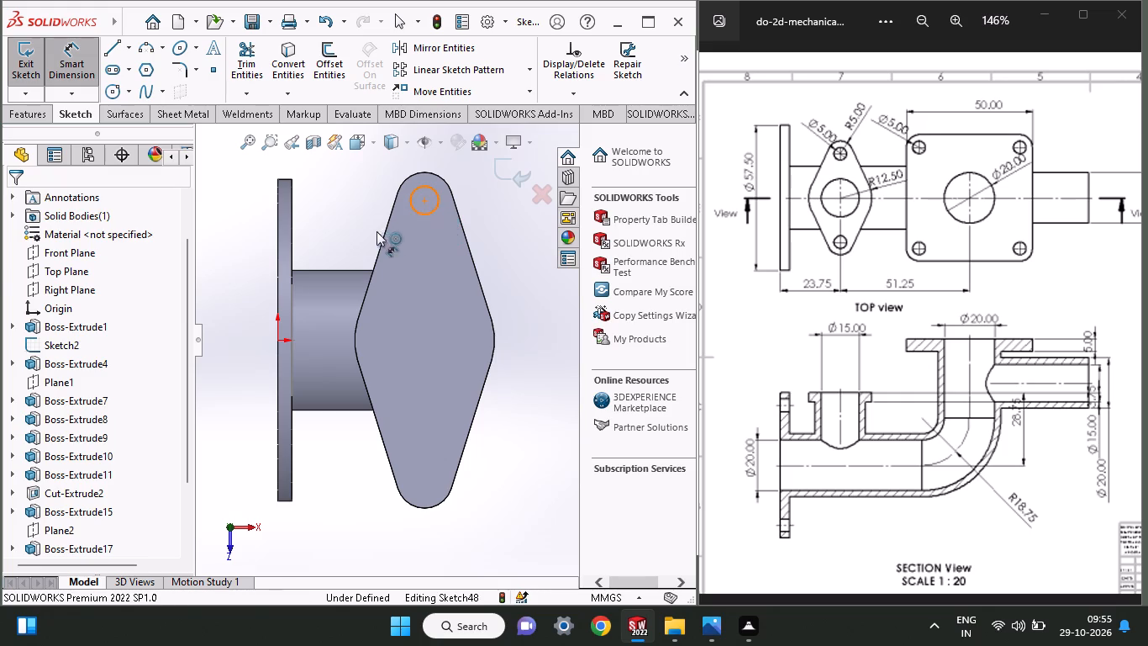
click(370, 231)
key(5)
key(Return)
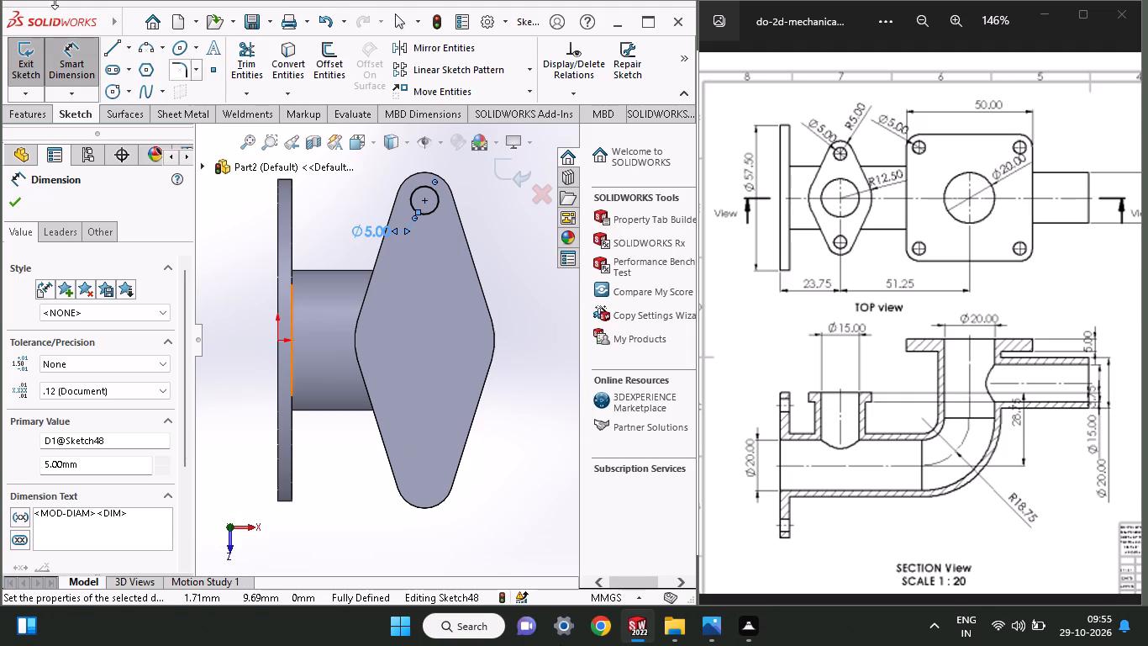
Cut the 5 mm circle through the oval flange with a blind extruded cut deeper than the flange thickness.
click(34, 109)
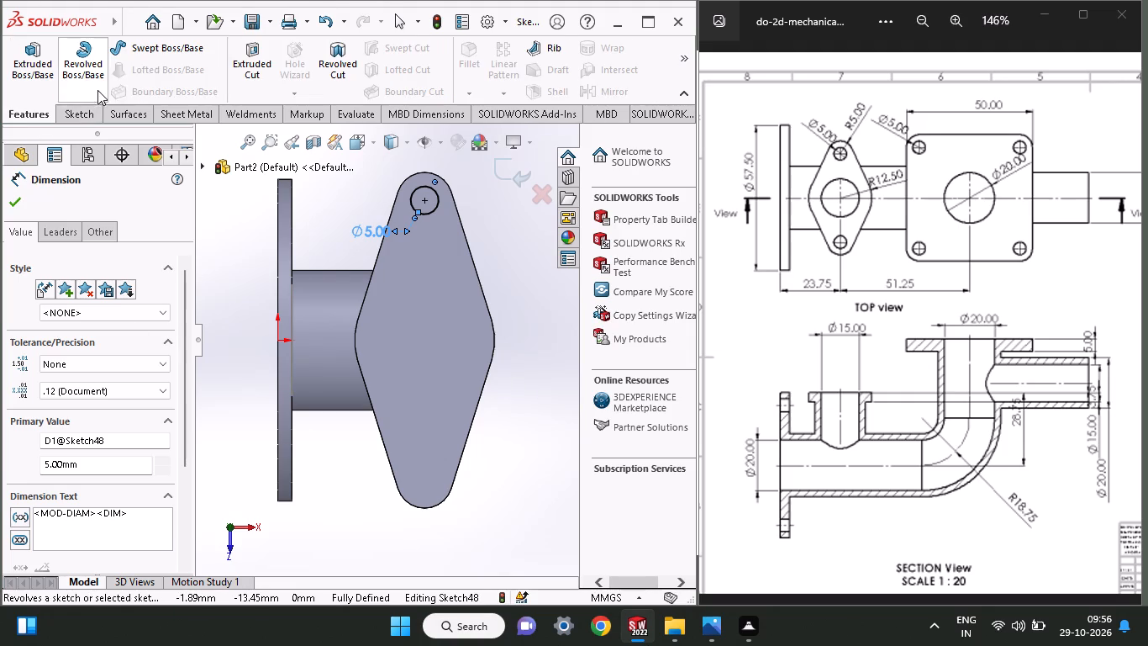
click(254, 67)
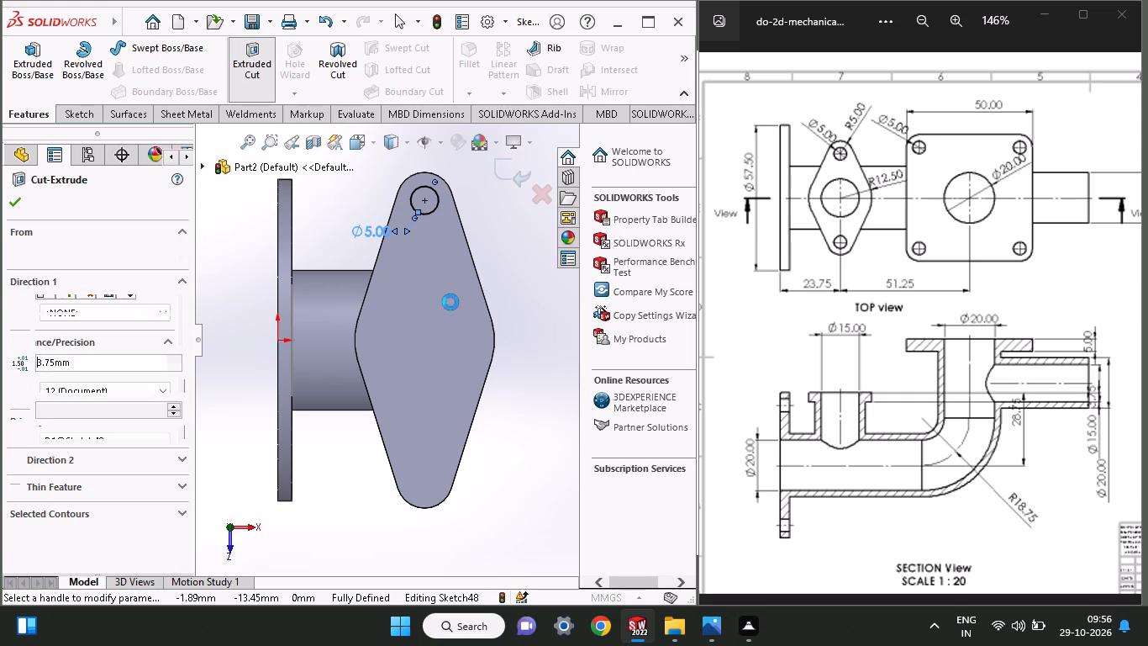
middle_drag(503, 266, 479, 285)
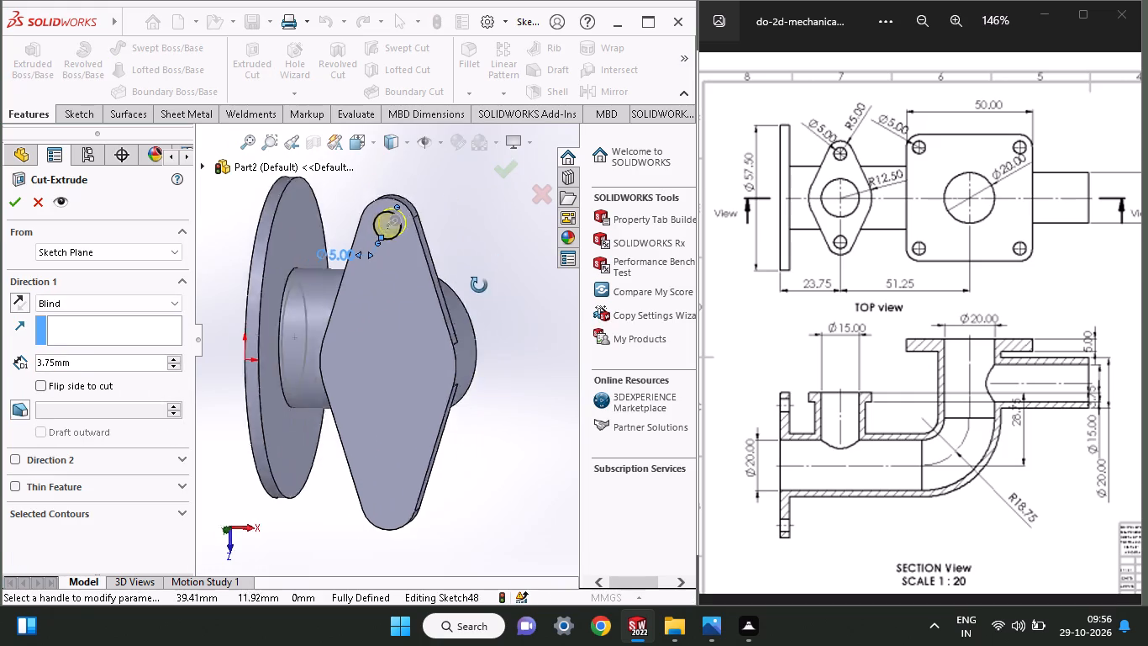
middle_drag(479, 285, 422, 322)
drag(262, 304, 311, 278)
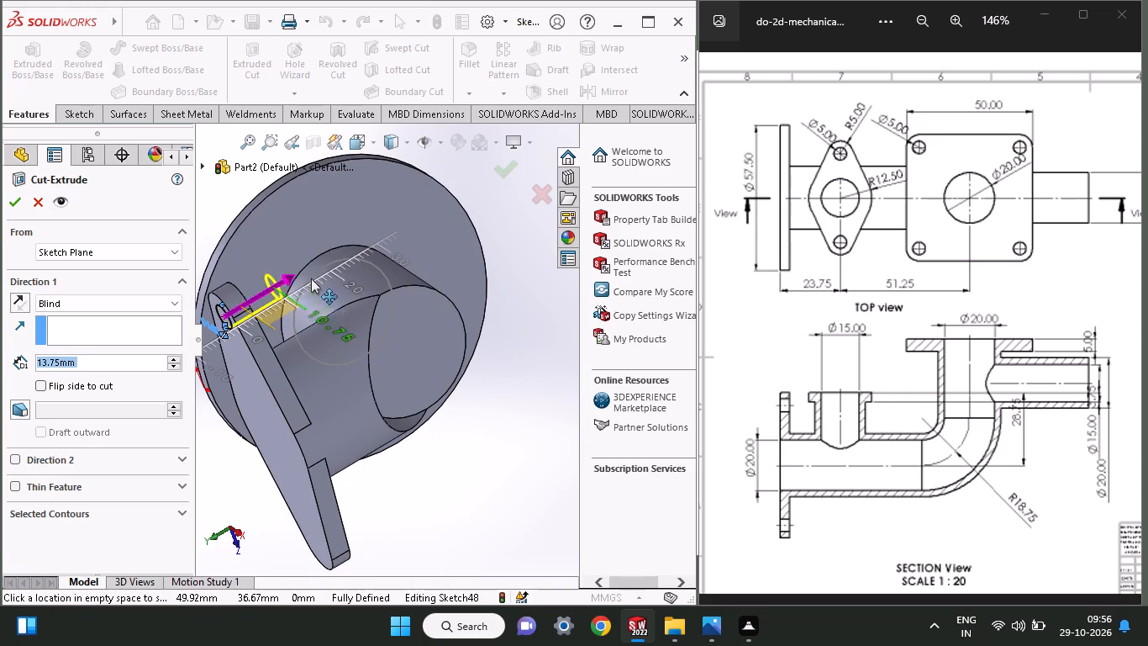
drag(311, 278, 311, 278)
click(13, 206)
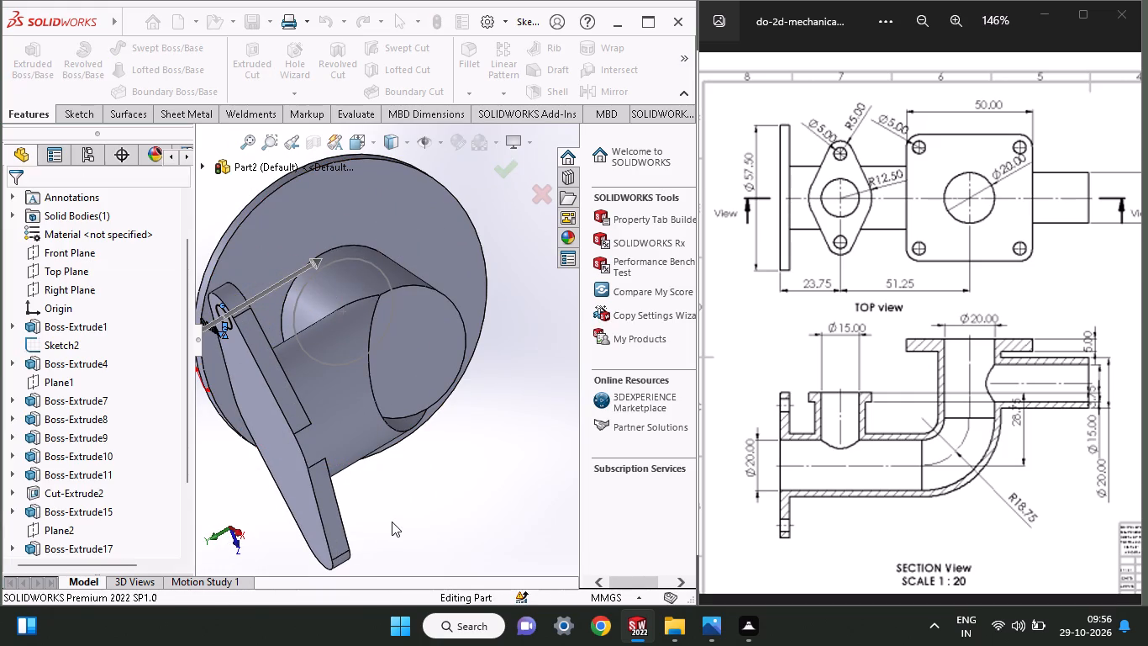
Sketch a 5 mm diameter circle on the oval flange's outer face, concentric with the remaining undrilled rounded end.
middle_drag(392, 522, 468, 458)
click(421, 459)
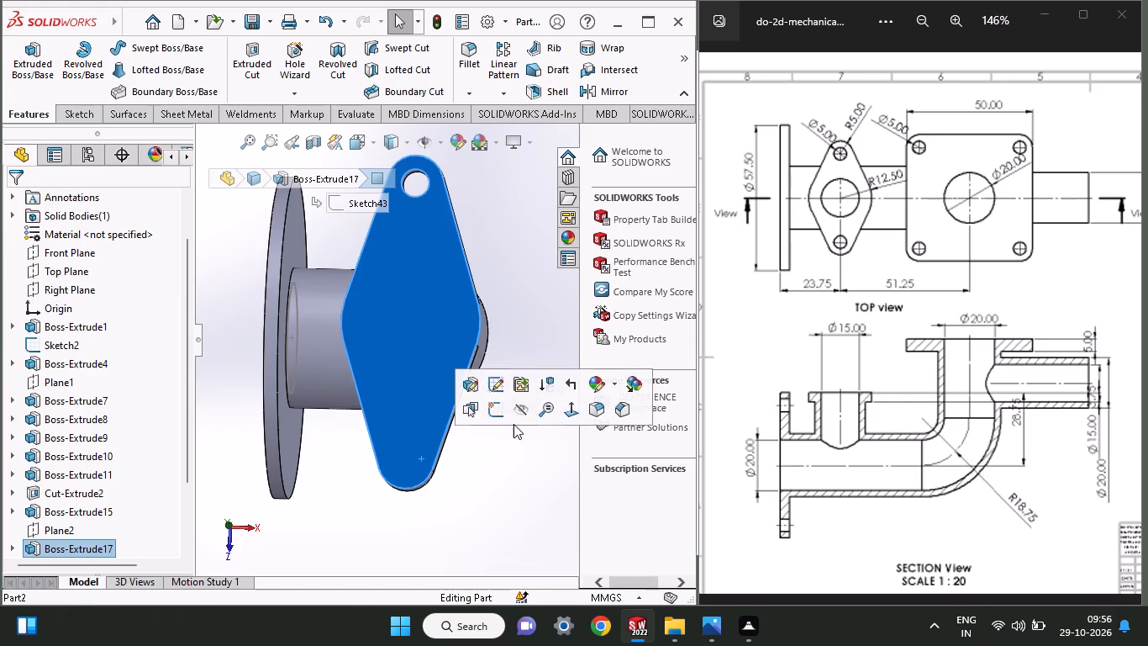
click(495, 414)
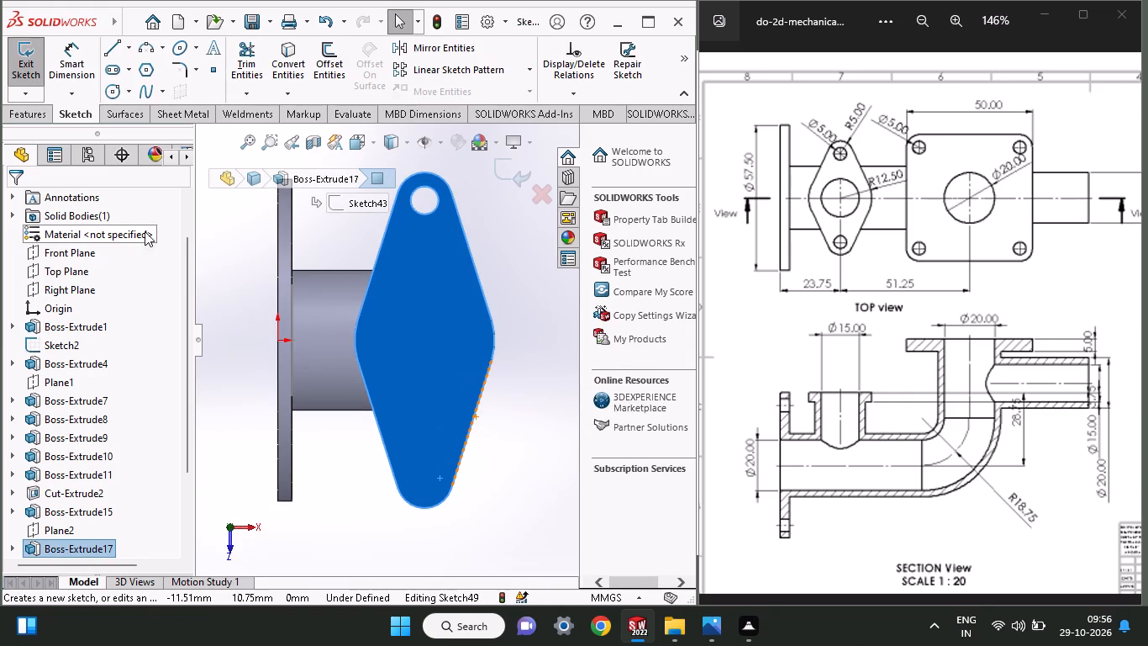
click(108, 99)
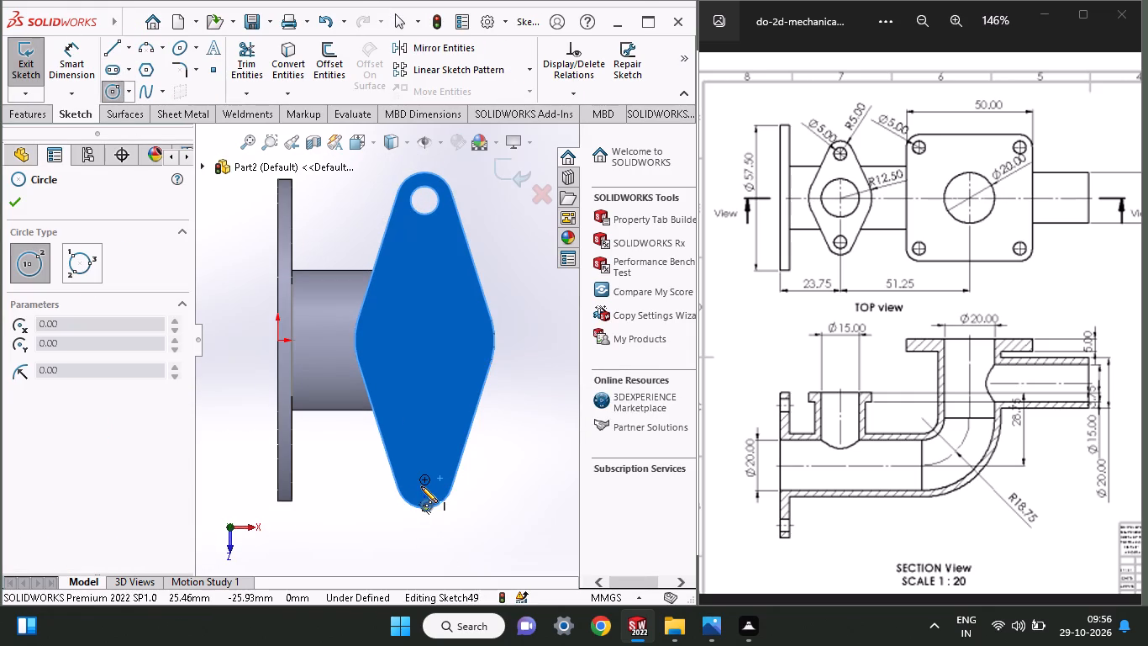
click(425, 481)
click(427, 468)
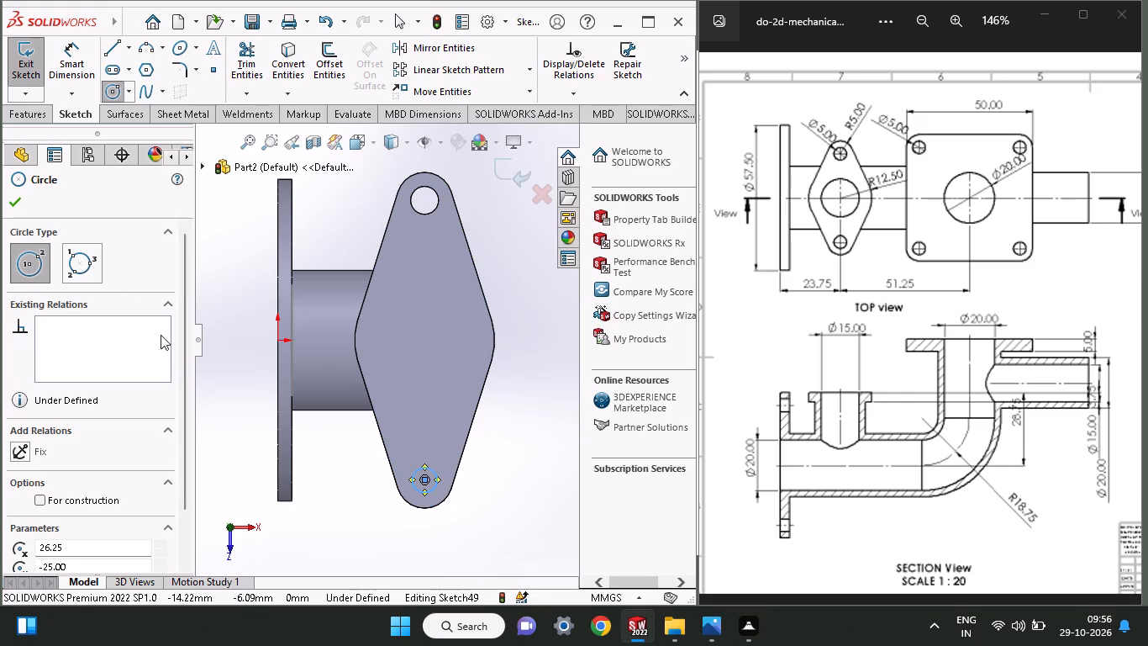
click(92, 78)
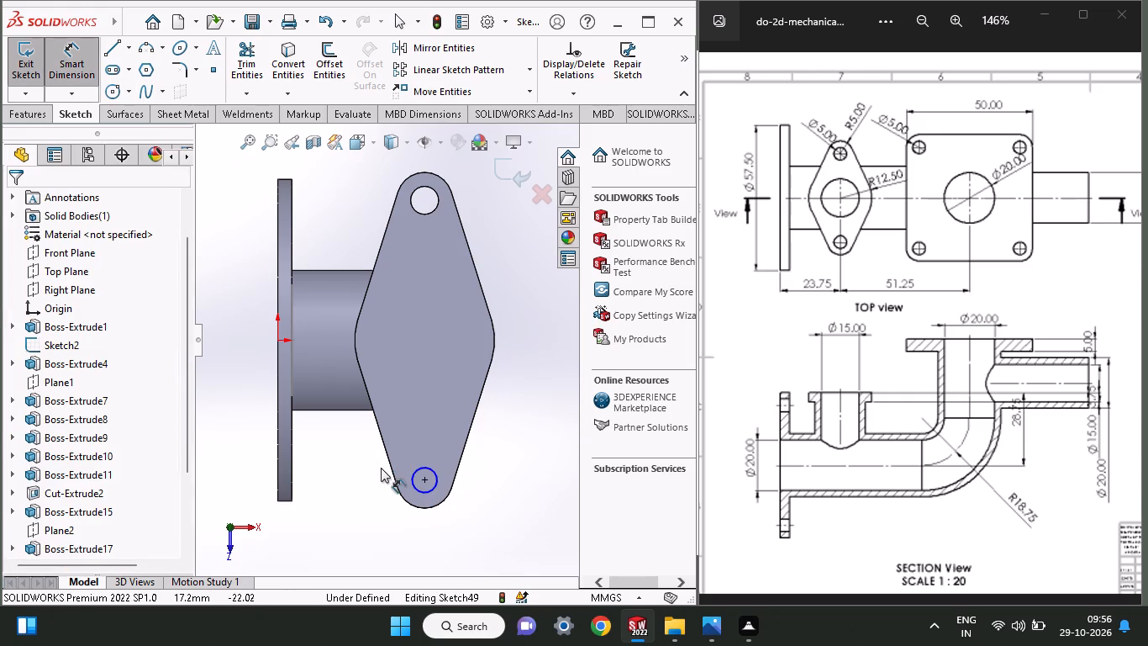
click(419, 493)
click(352, 513)
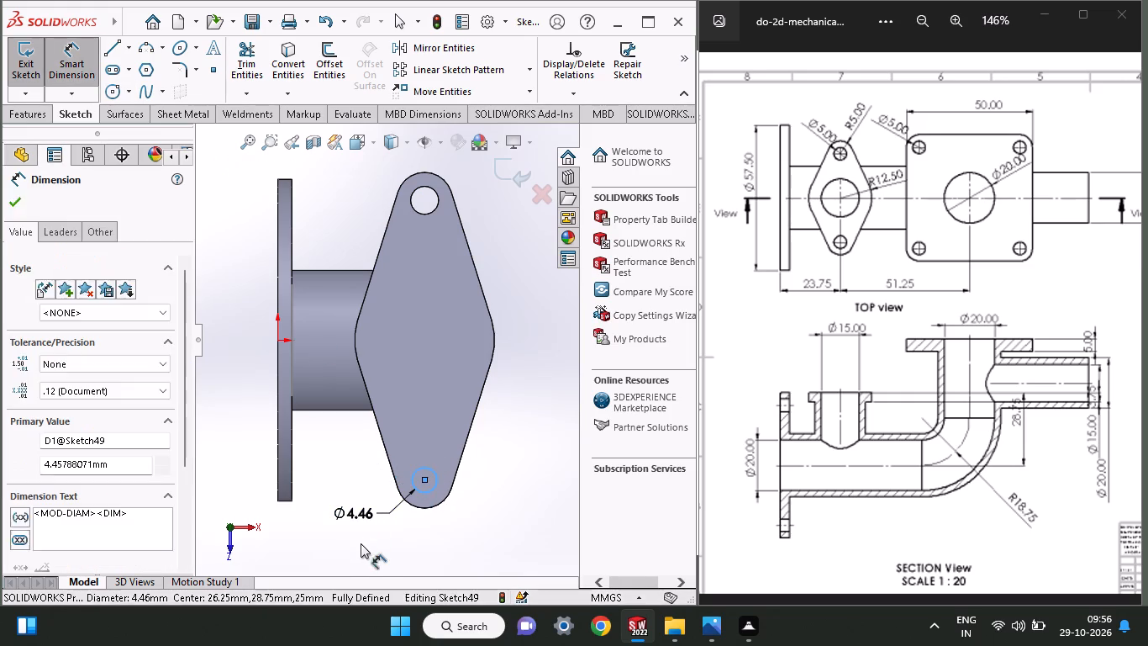
key(5)
key(Return)
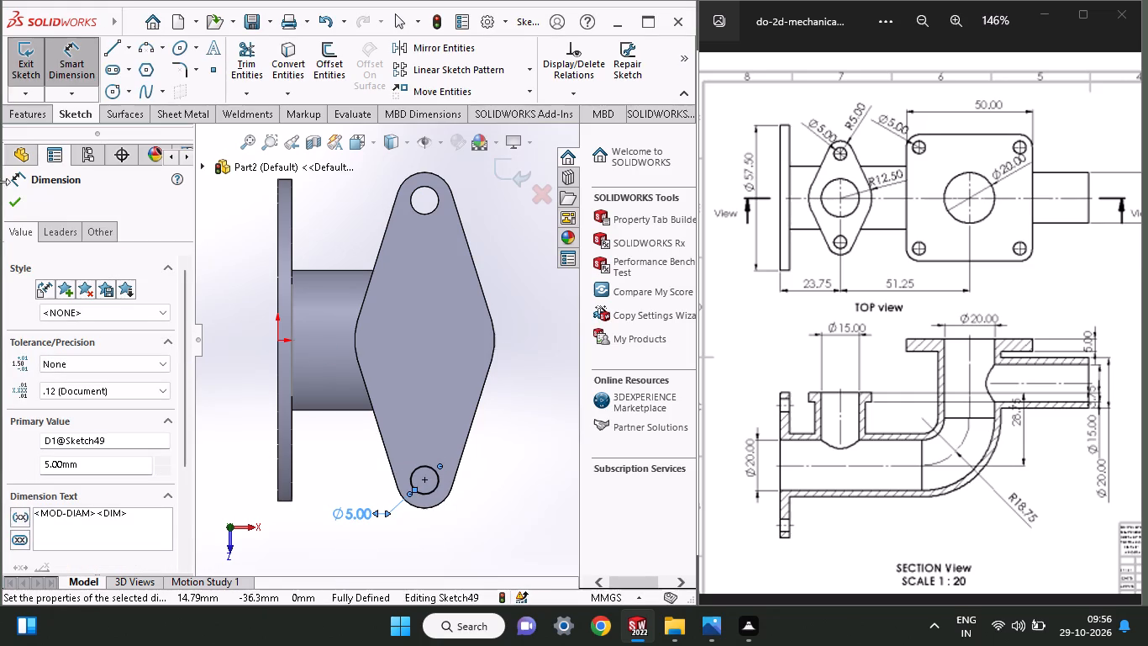
Cut the second 5 mm circle through the oval flange with a 16.75 mm blind extruded cut.
click(20, 119)
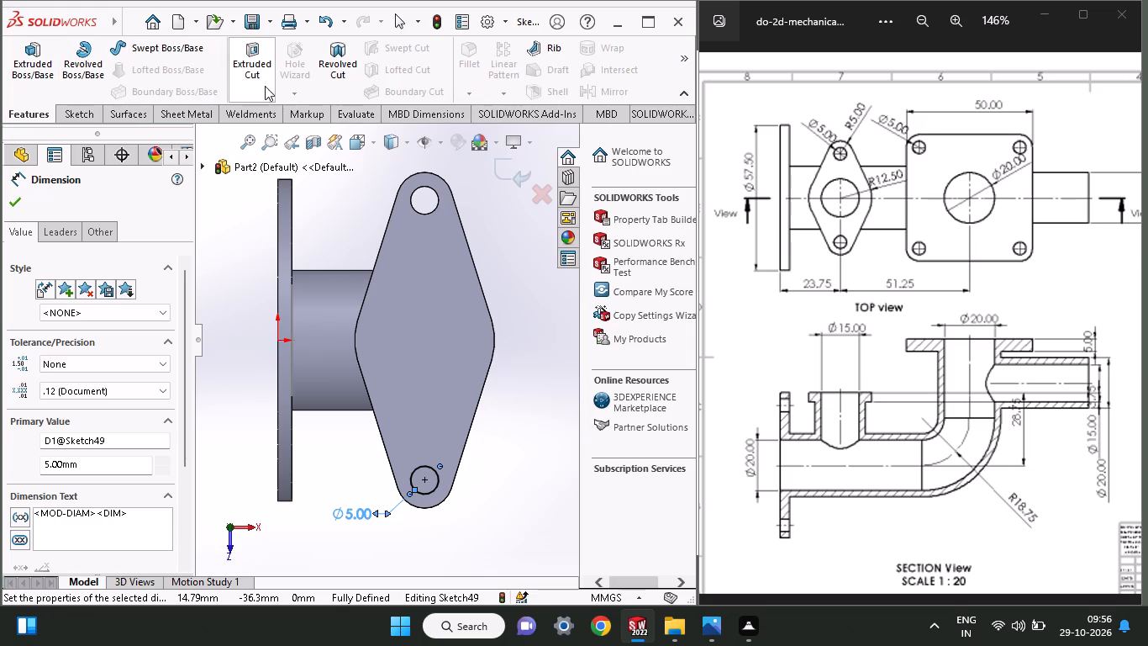
click(260, 82)
middle_drag(473, 542, 419, 556)
click(17, 198)
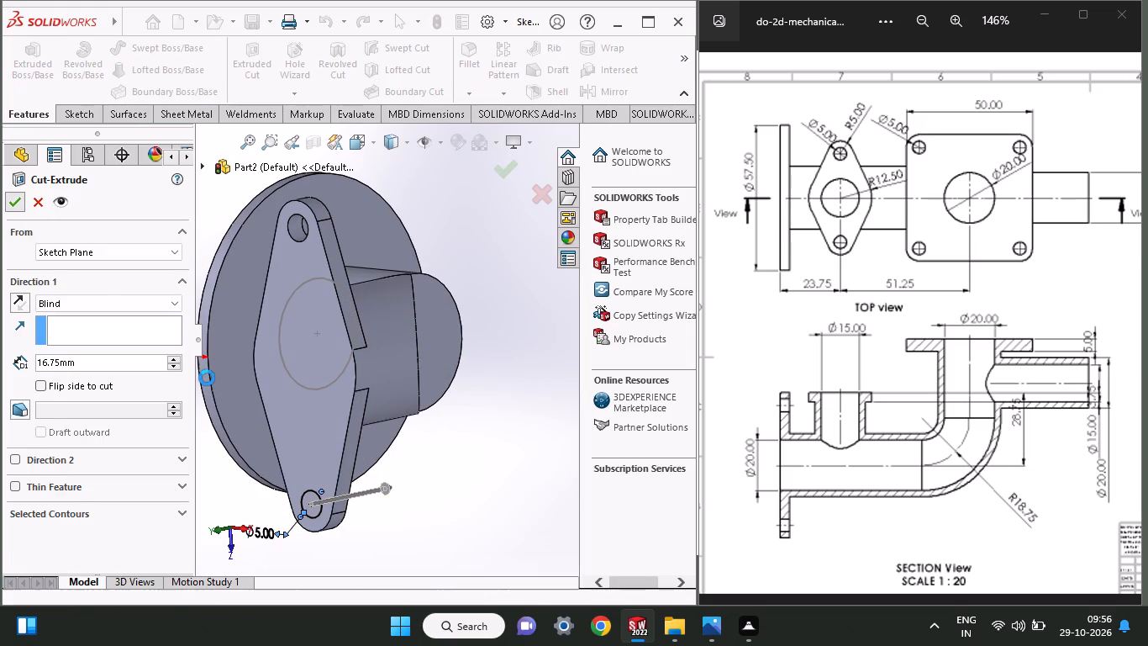
On the Front Plane, sketch a horizontal line about 29 mm long from the main pipe's end centre, continuing into a vertical line about 26 mm upward.
middle_drag(426, 460, 466, 511)
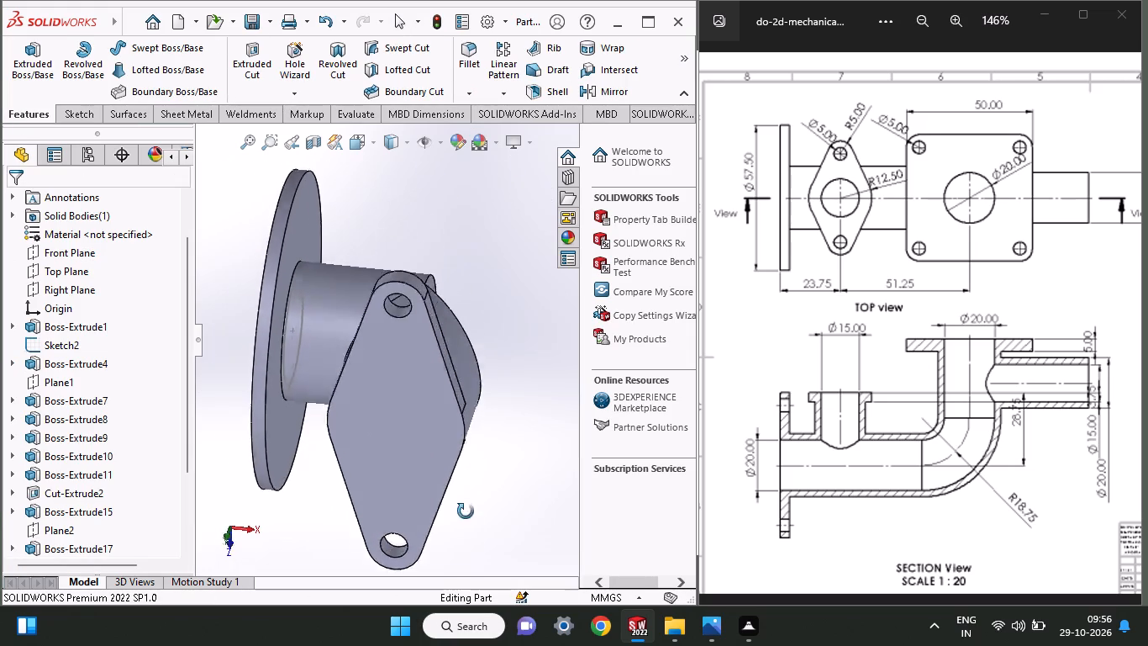
middle_drag(466, 511, 389, 487)
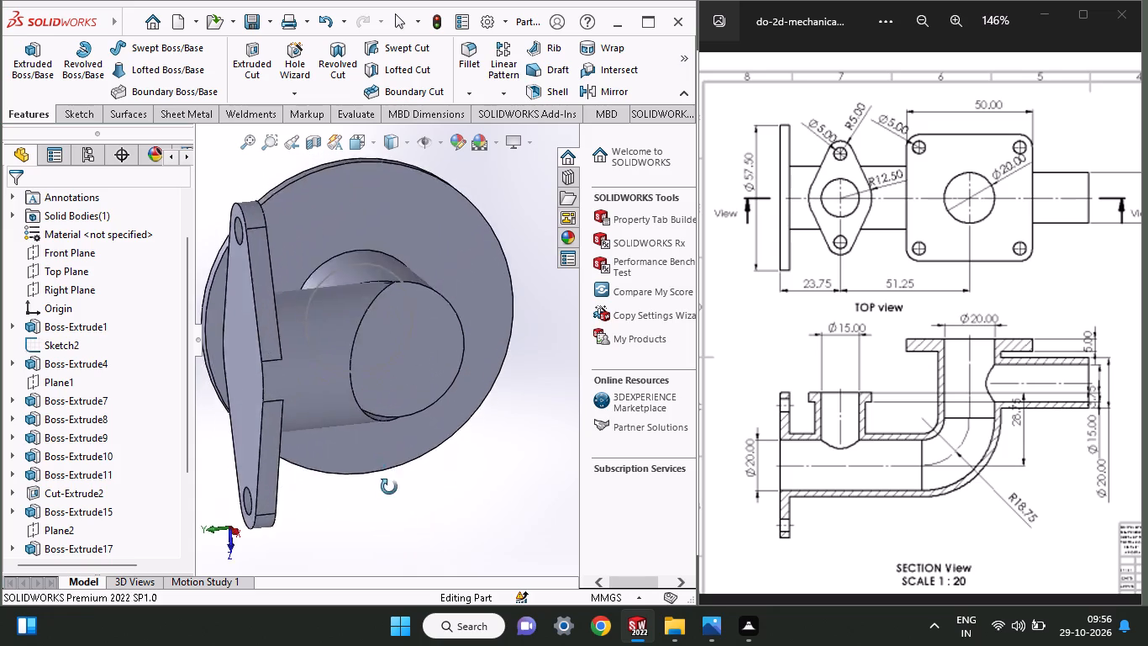
middle_drag(389, 487, 423, 493)
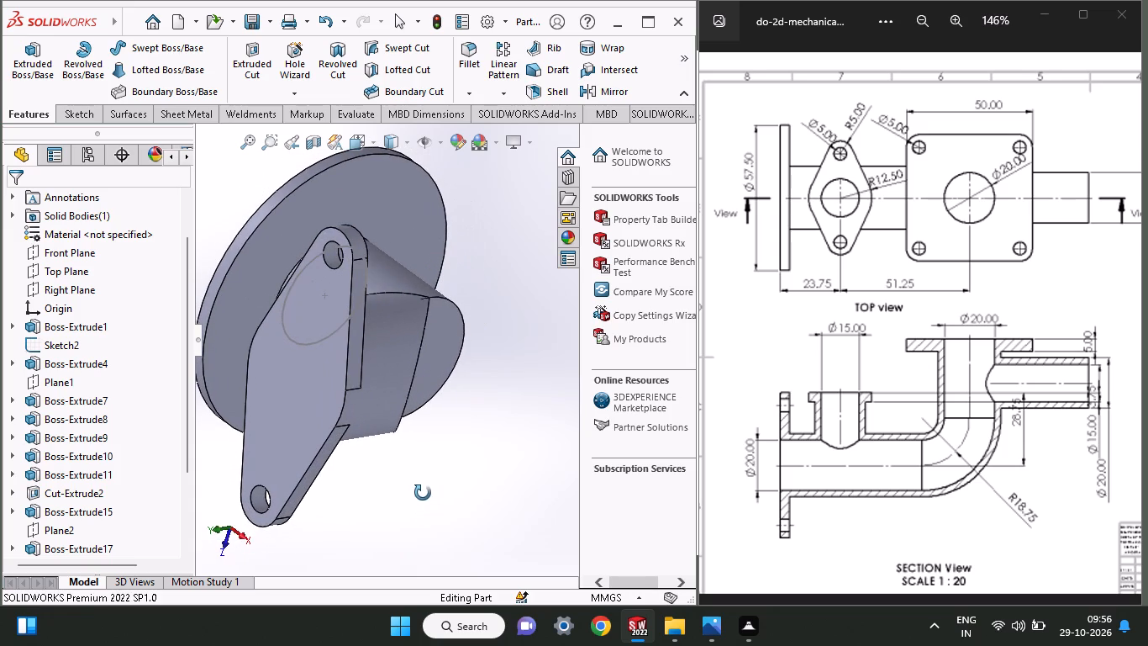
middle_drag(423, 493, 397, 522)
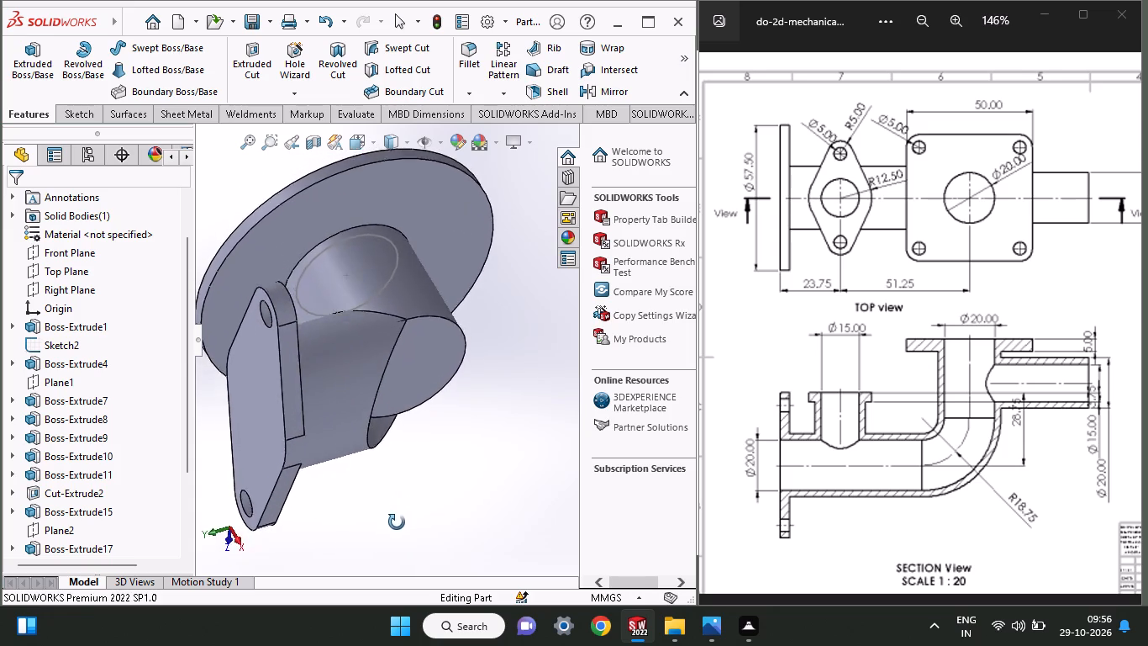
middle_drag(397, 522, 471, 338)
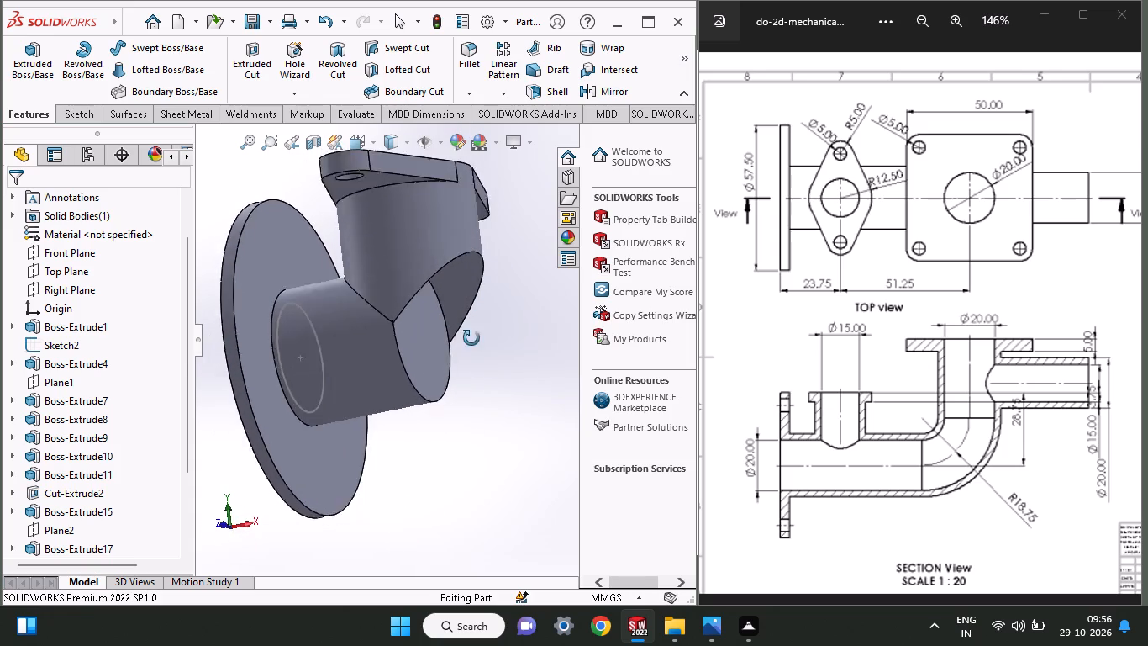
middle_drag(471, 338, 463, 364)
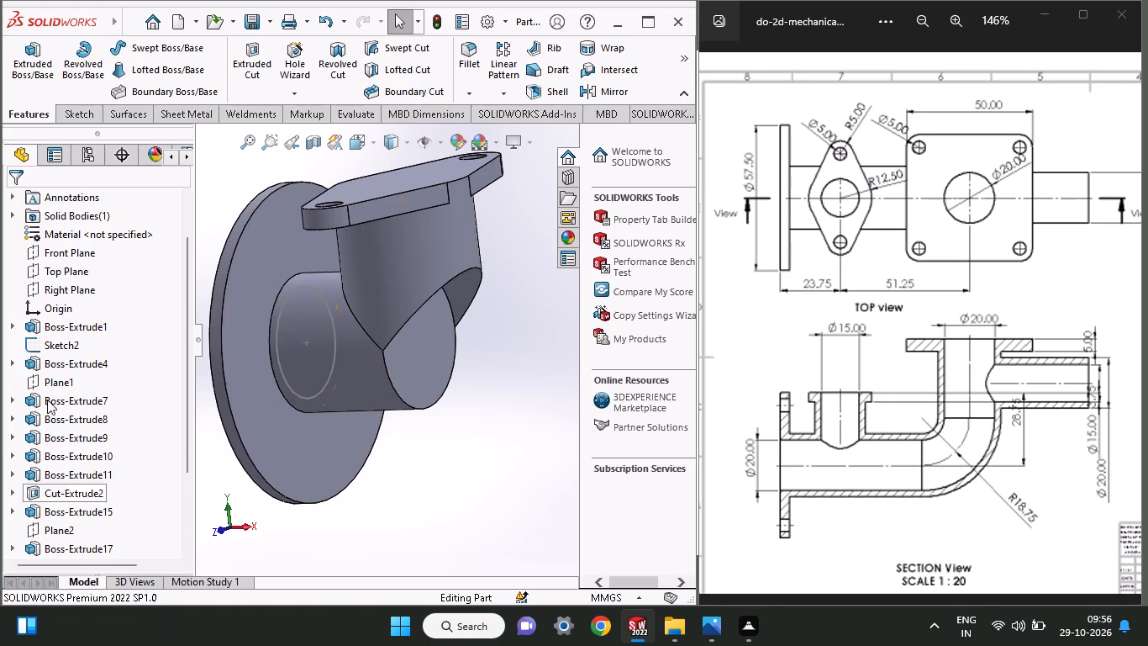
click(73, 252)
click(95, 230)
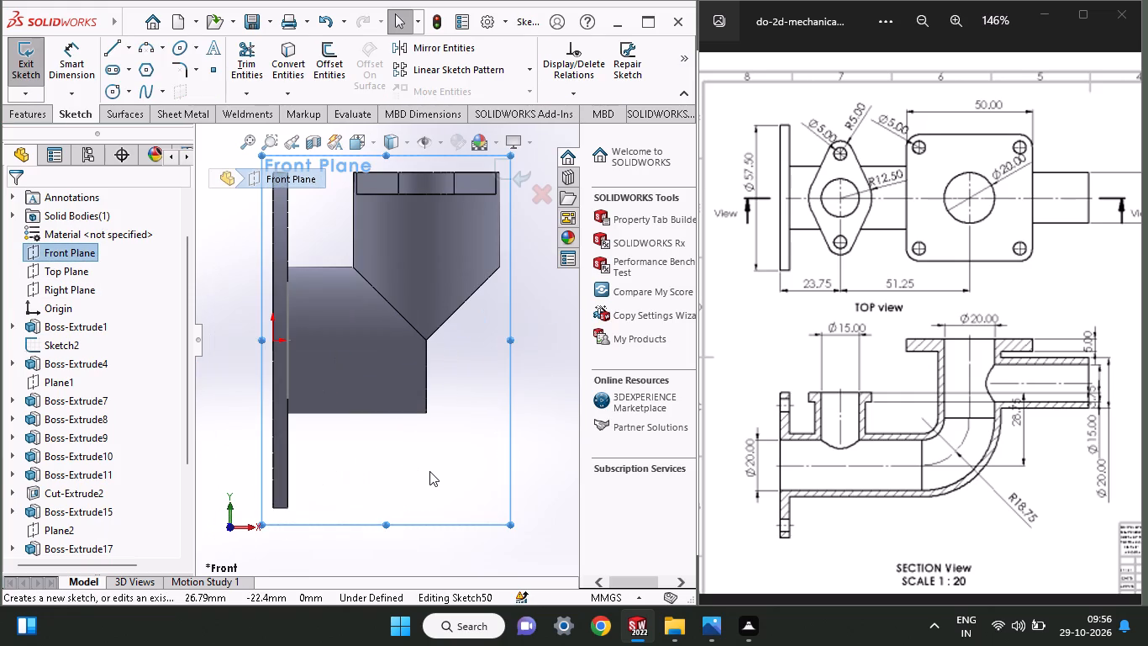
ctrl+scroll(429, 471, up, 2)
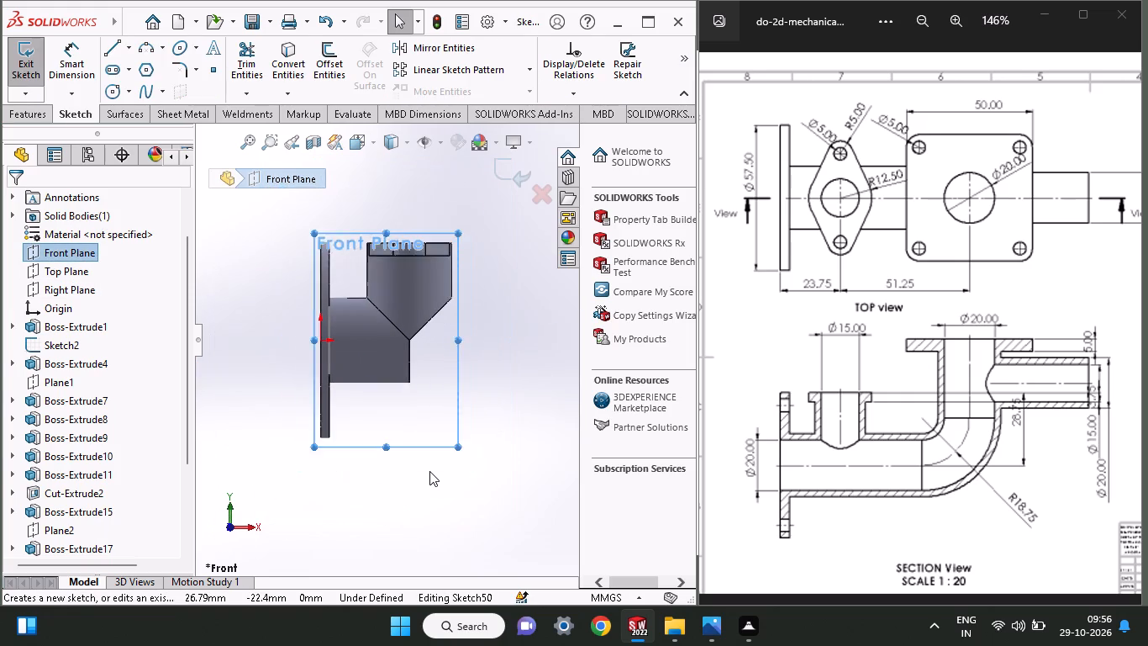
ctrl+scroll(429, 471, up, 2)
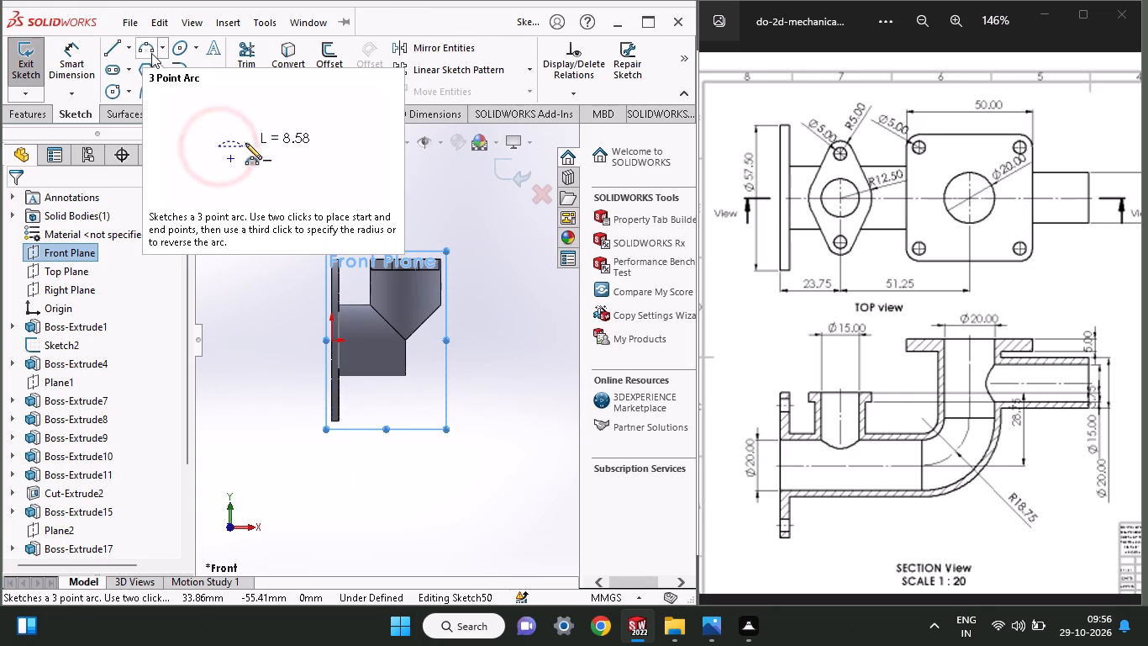
click(108, 49)
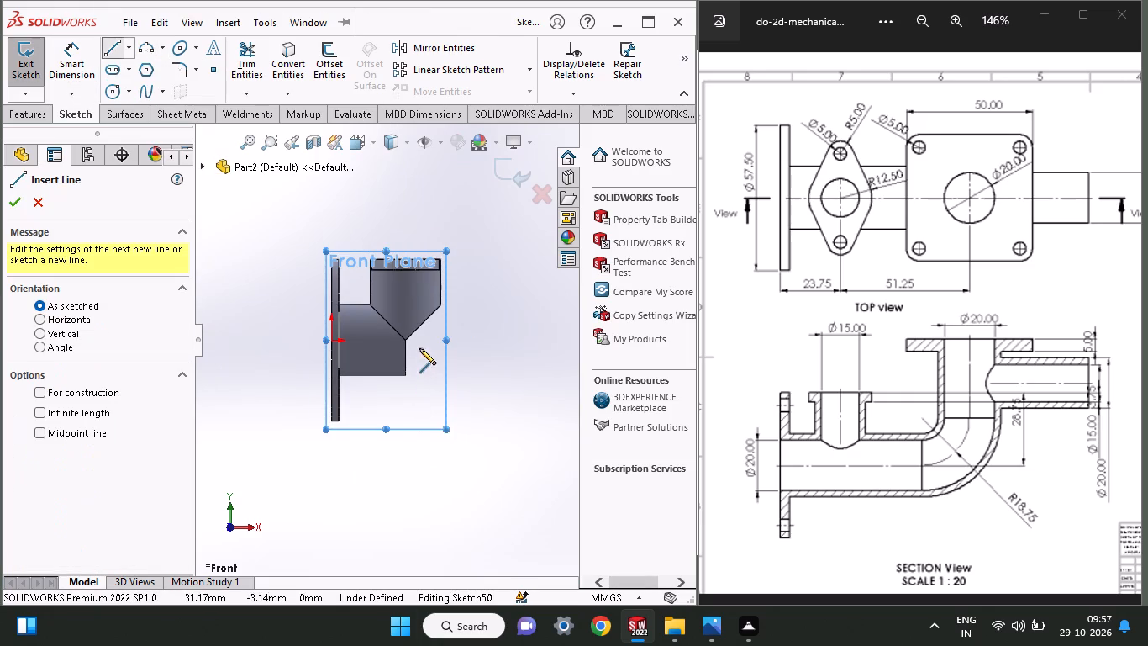
click(406, 342)
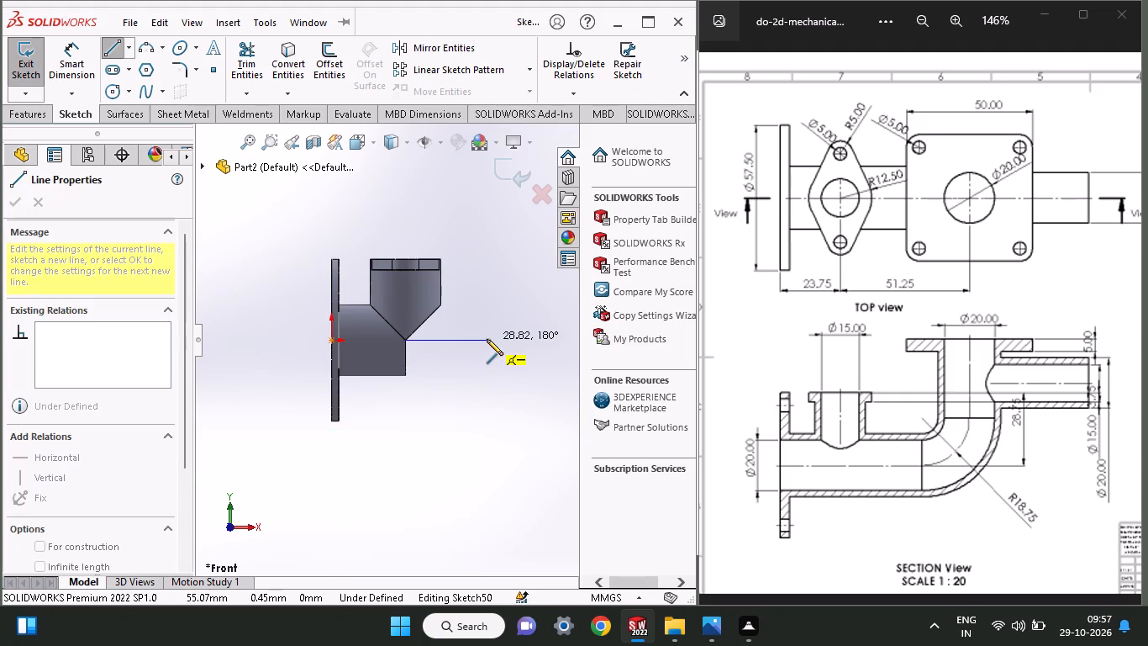
click(487, 339)
click(485, 268)
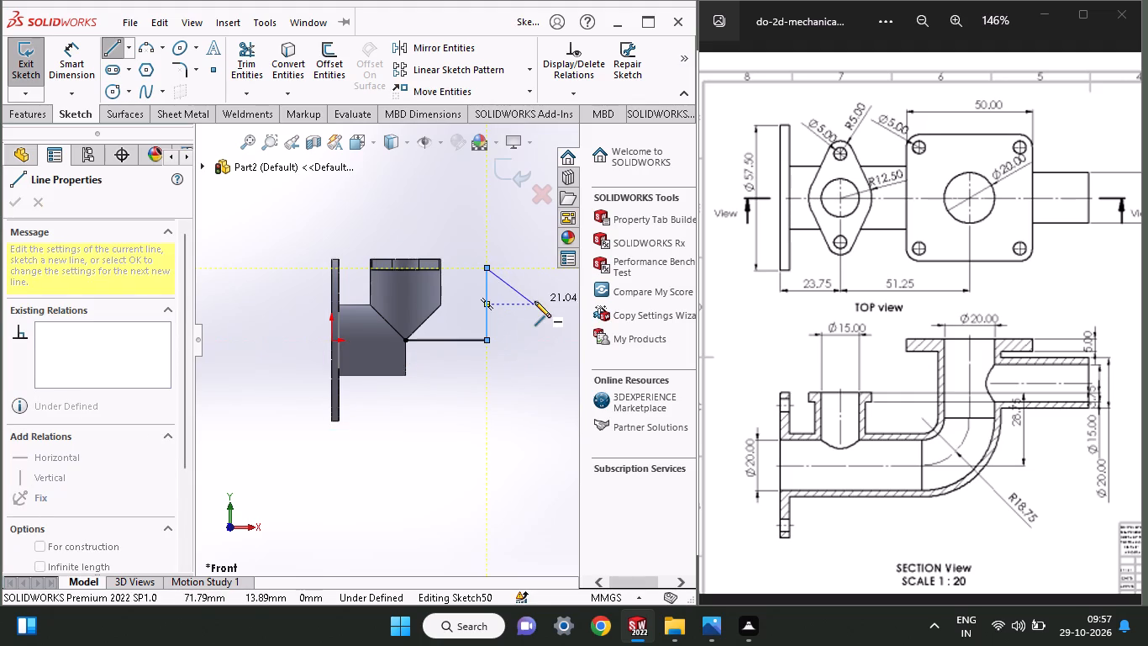
right_click(535, 301)
click(563, 312)
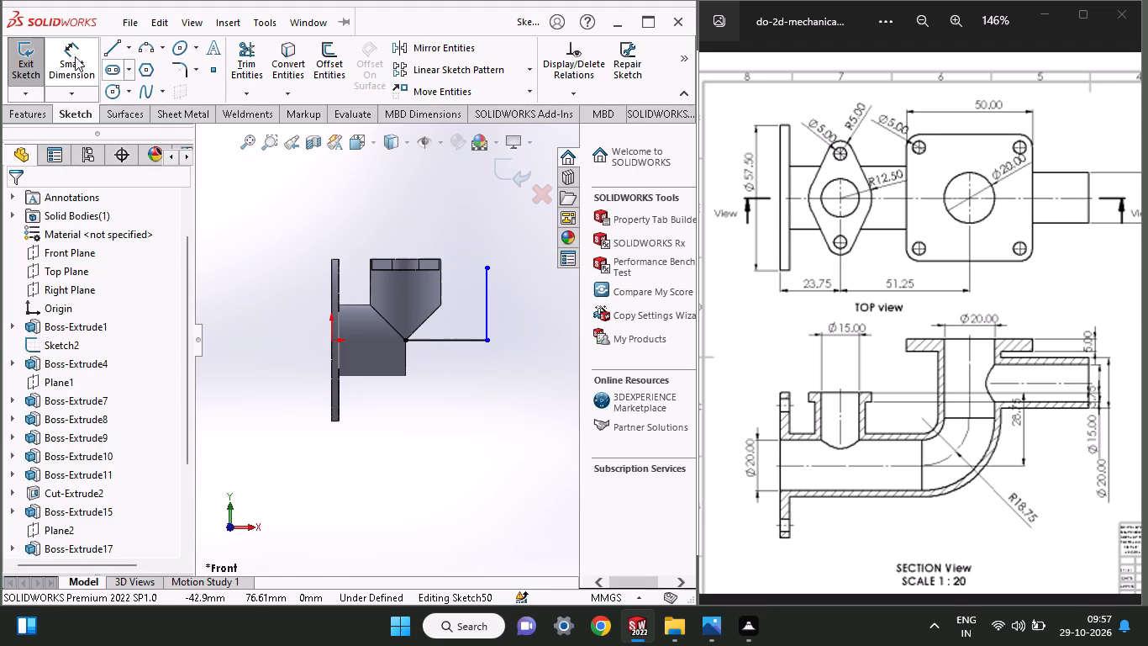
Dimension the horizontal sketch line to 51.25 mm.
click(65, 56)
click(468, 344)
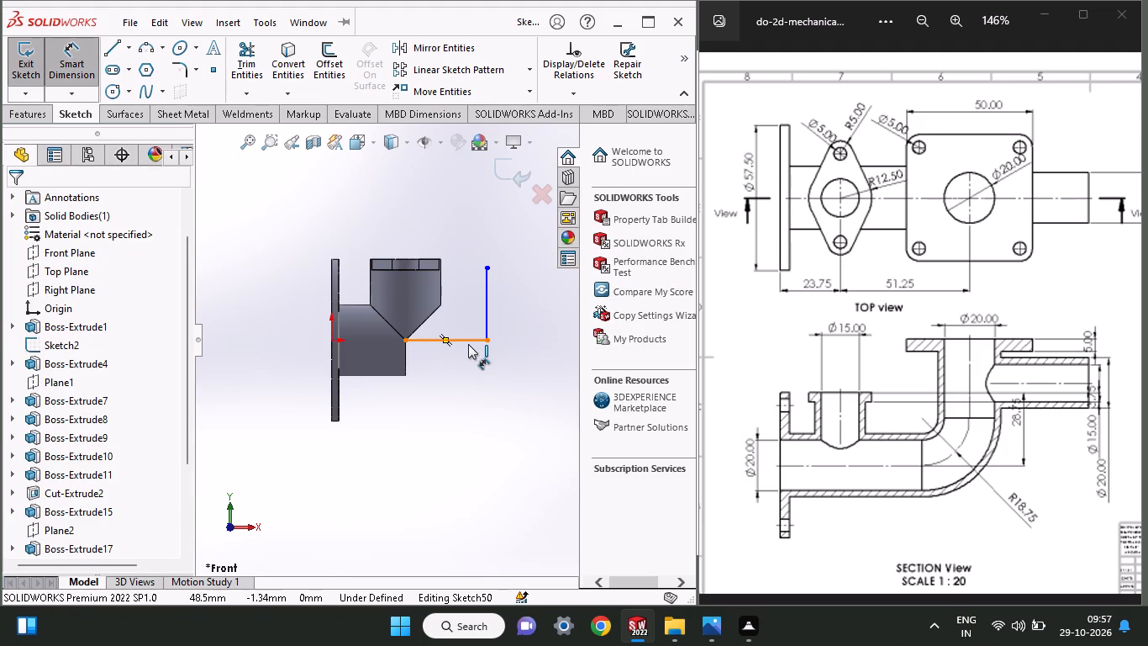
click(444, 415)
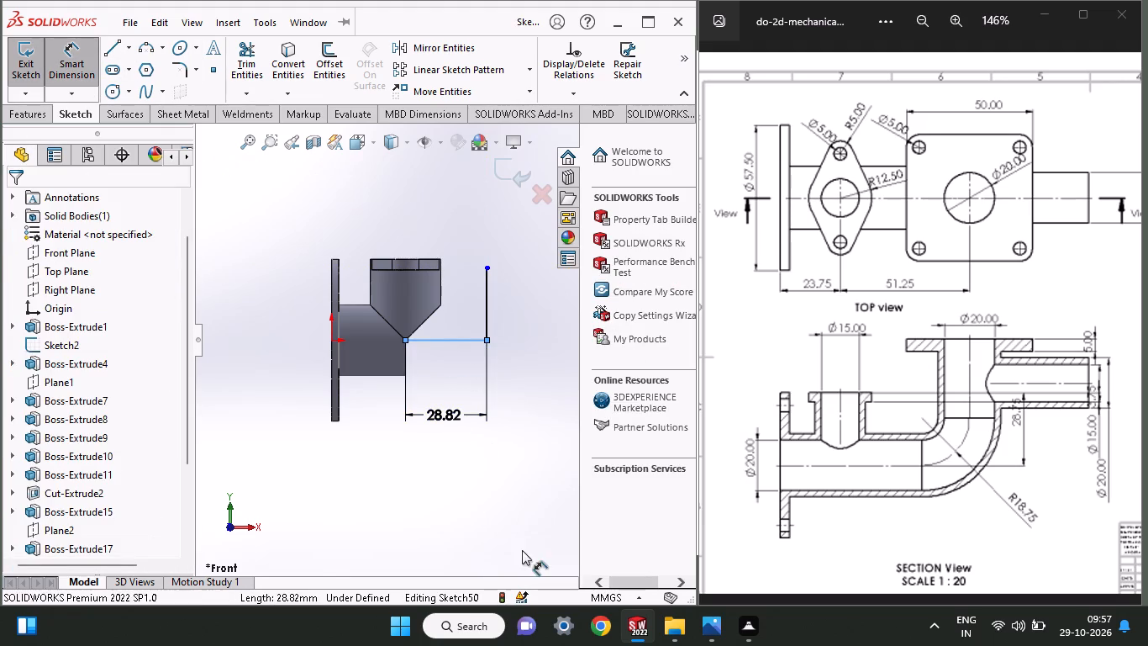
key(5)
text(1.25)
key(Return)
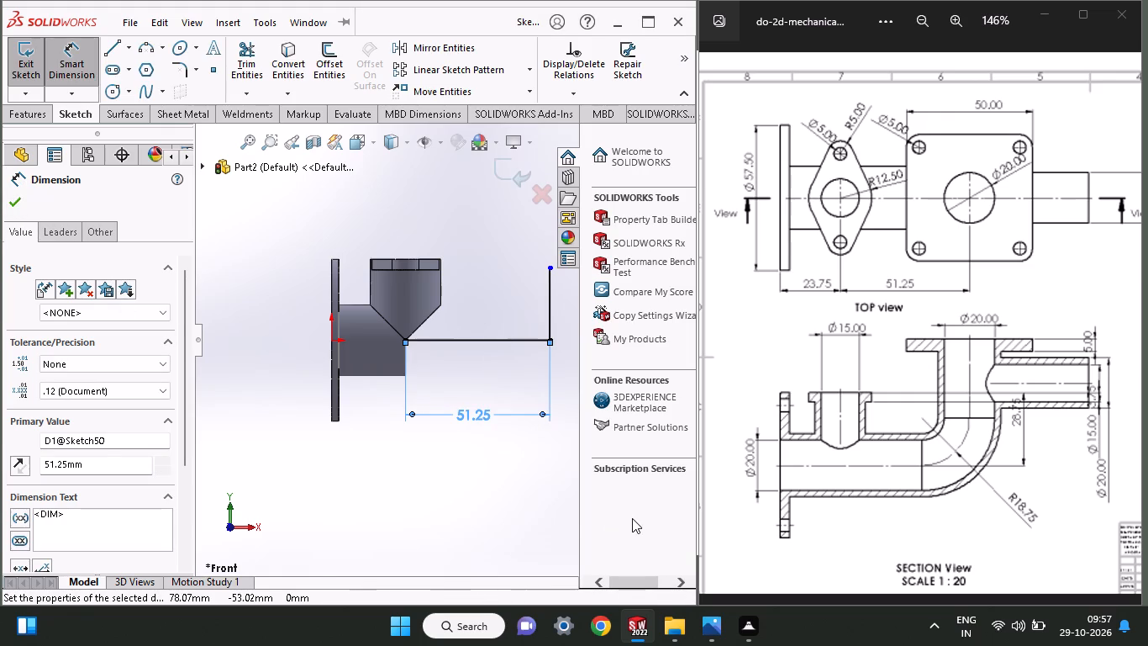
Dimension the vertical sketch line to 70 mm.
ctrl+scroll(538, 494, up, 4)
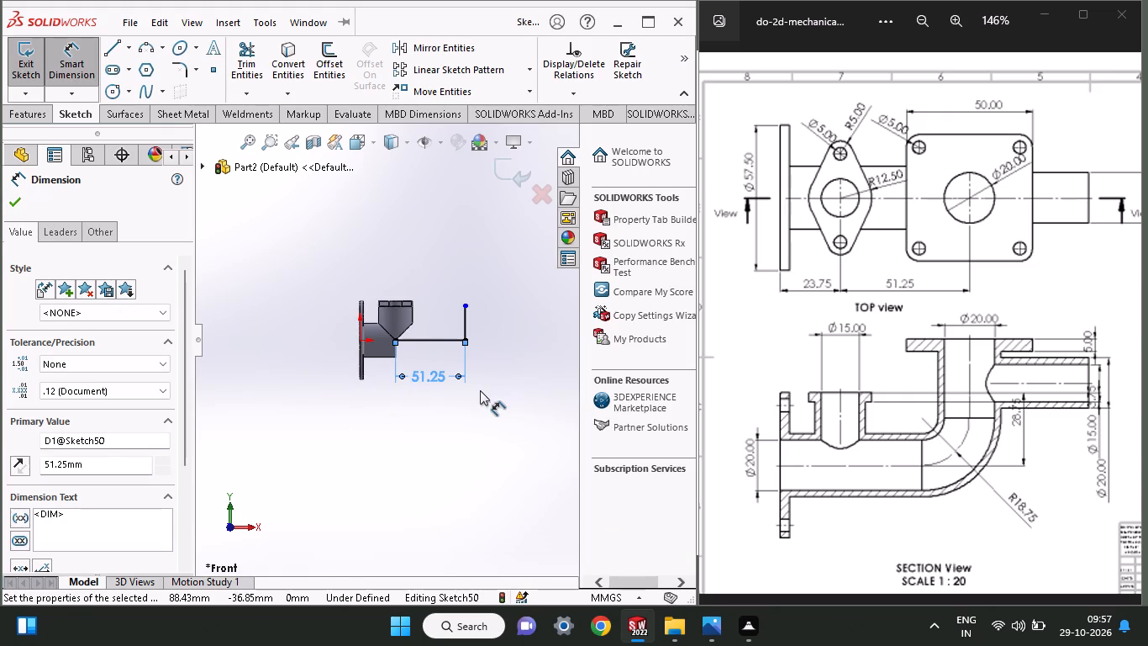
ctrl+scroll(479, 336, down, 2)
ctrl+scroll(394, 302, down, 3)
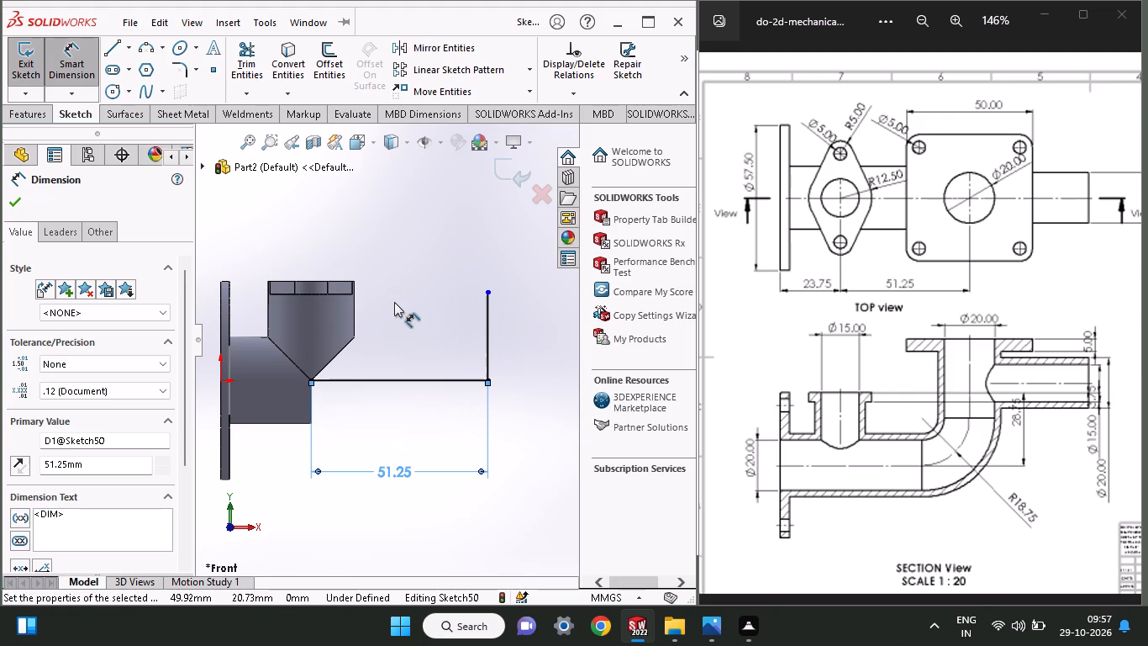
click(484, 324)
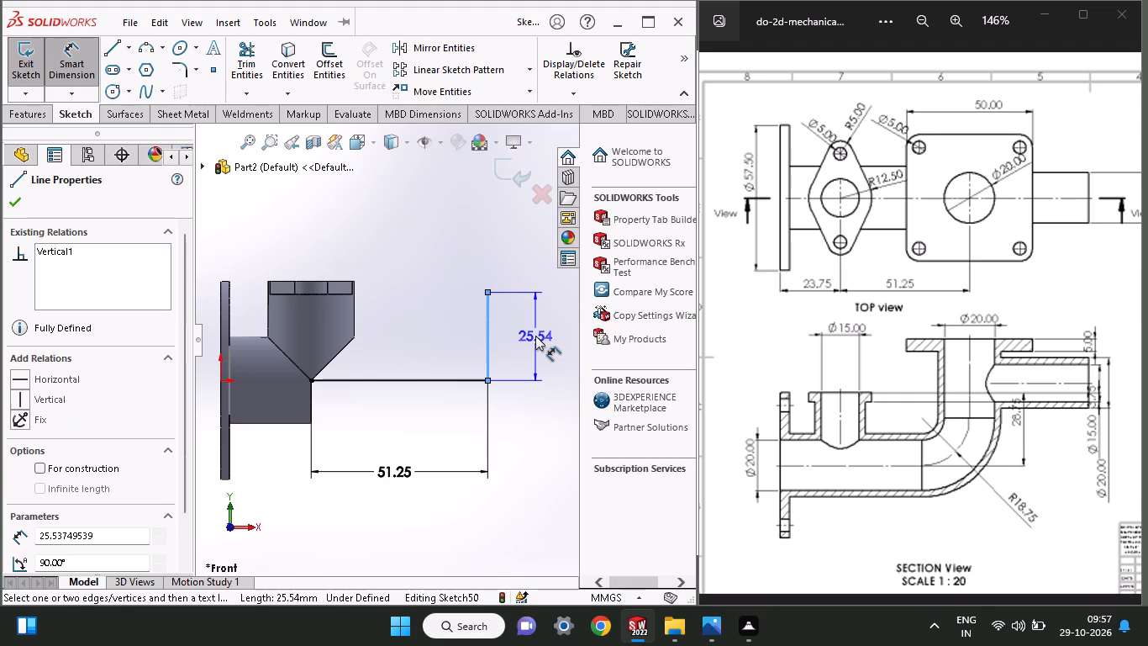
click(535, 336)
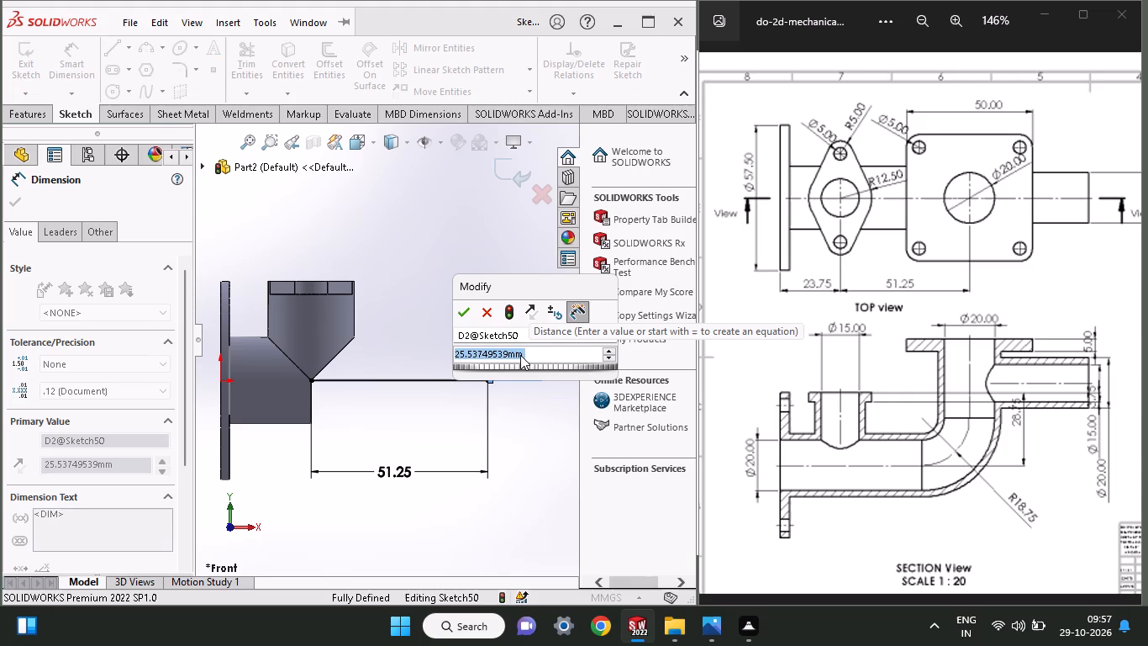
text(70)
key(Return)
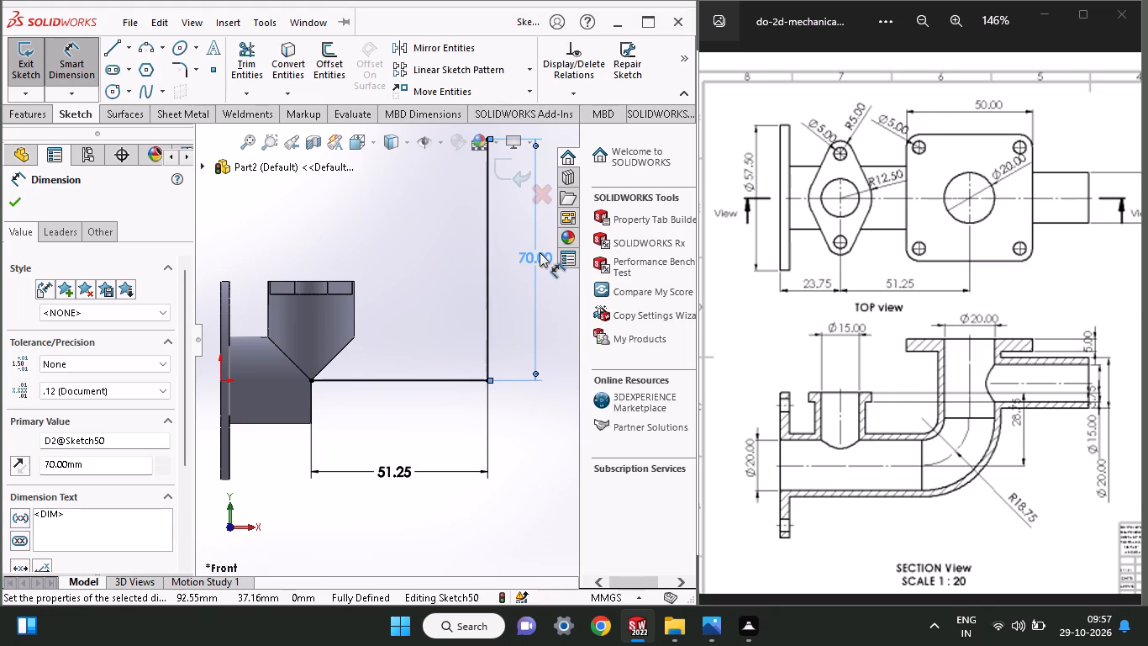
Set the vertical sketch line's length to 60 mm and finish dimensioning.
double_click(540, 252)
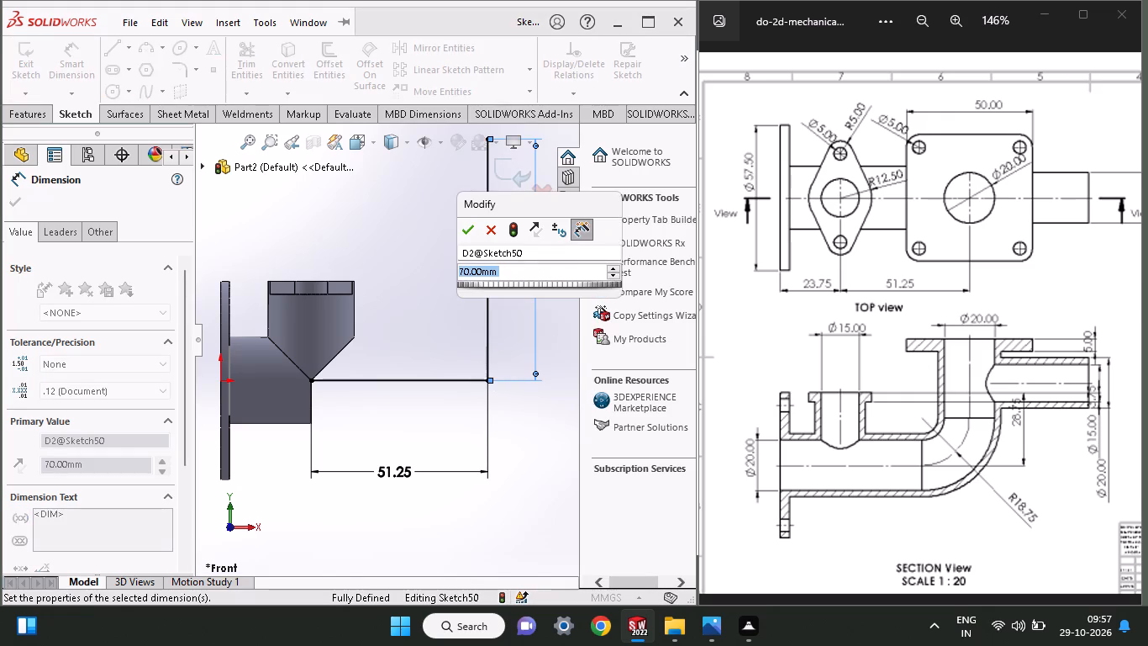
text(60)
key(Return)
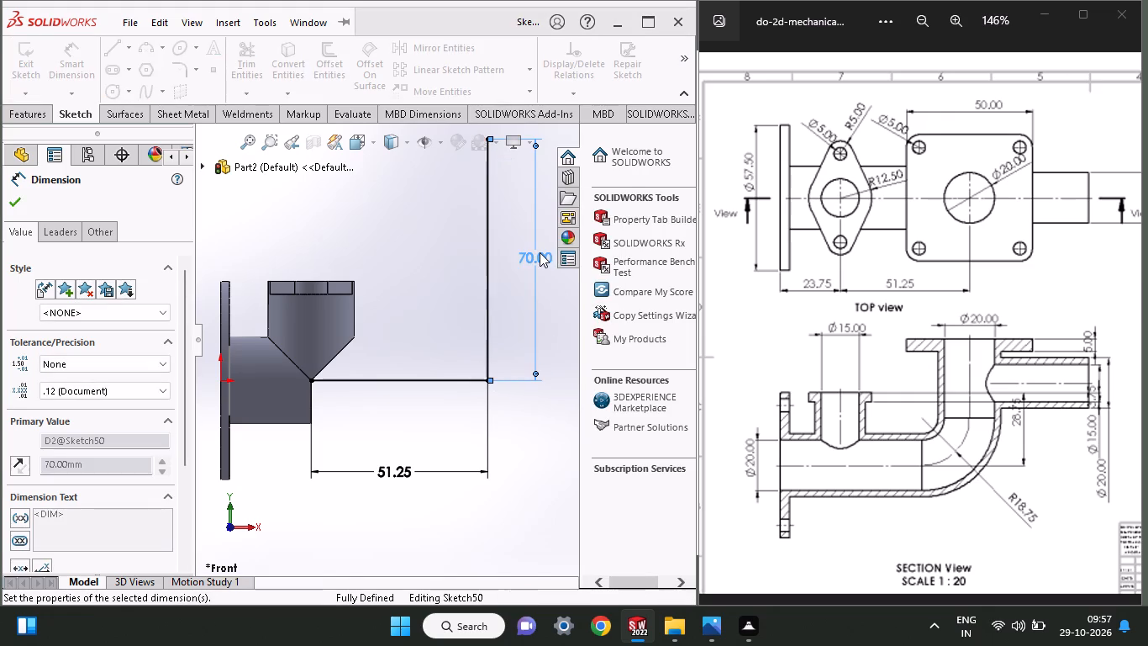
middle_drag(507, 318, 498, 371)
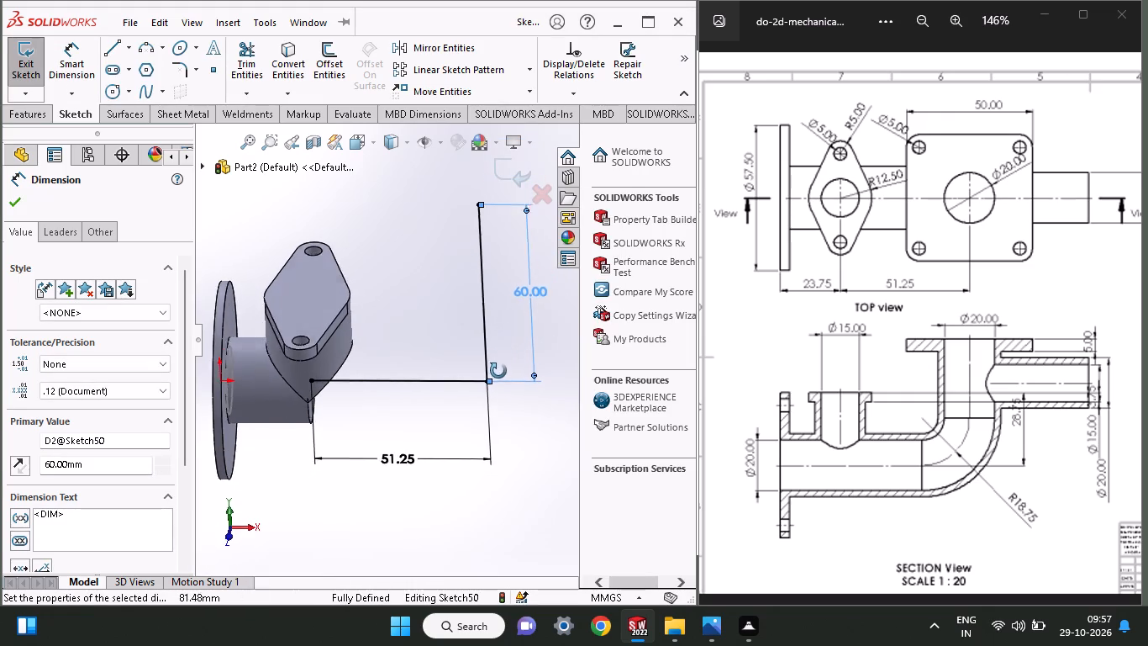
middle_drag(498, 371, 498, 373)
middle_drag(498, 373, 503, 342)
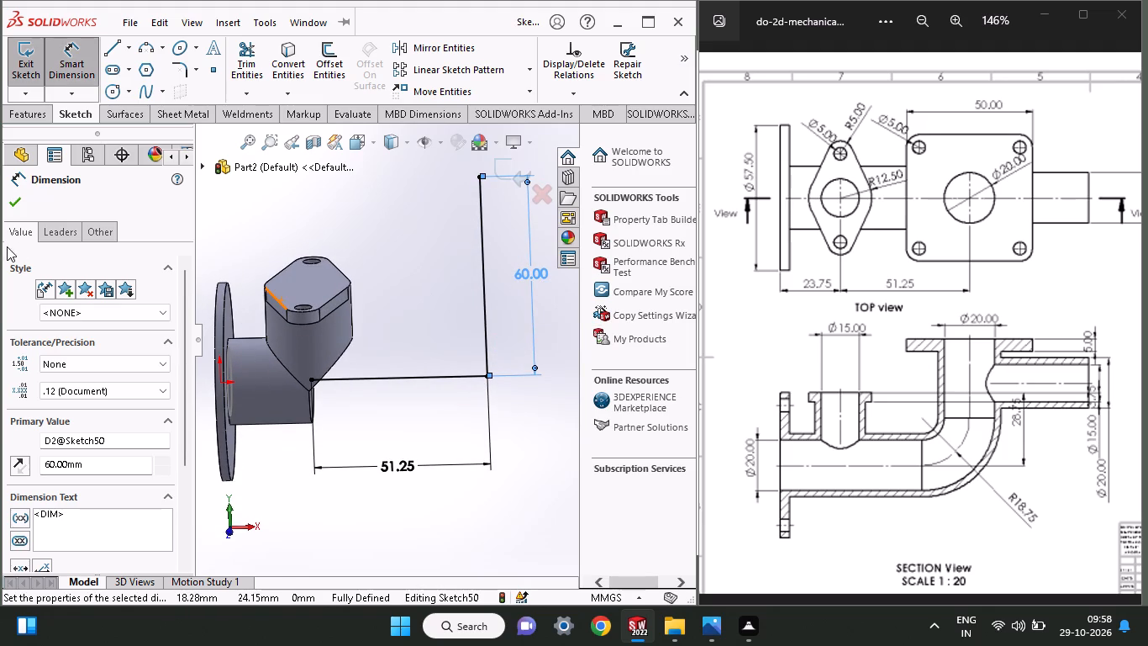
click(11, 207)
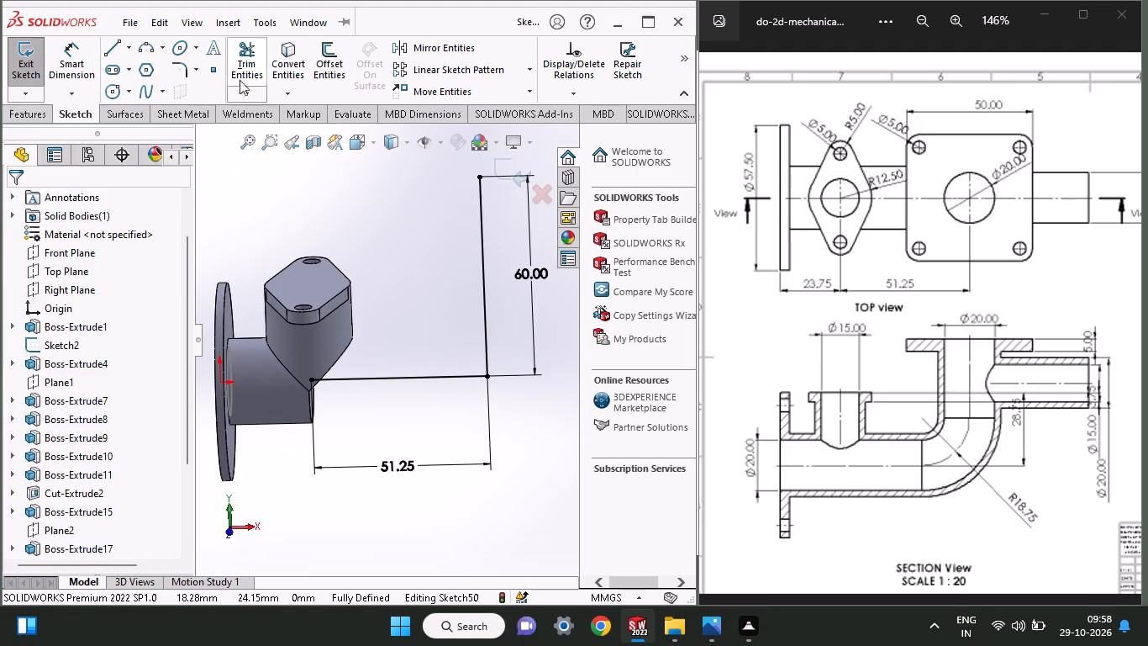
Round the corner between the horizontal and vertical path lines with an 18.75 mm sketch fillet.
click(171, 67)
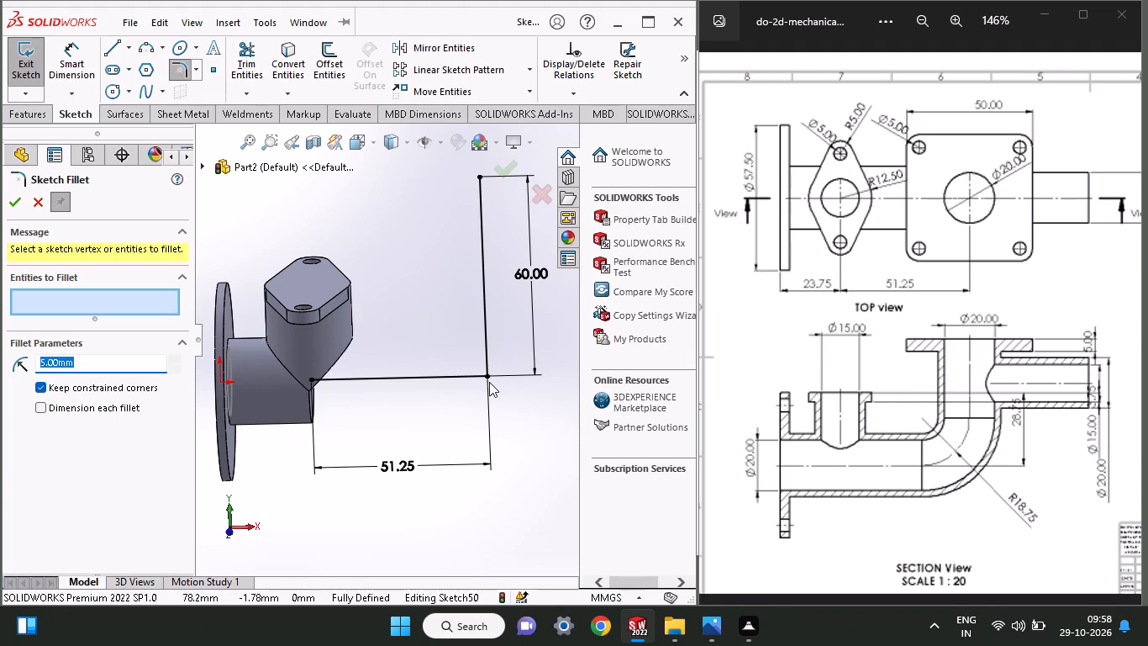
click(486, 376)
drag(87, 360, 0, 373)
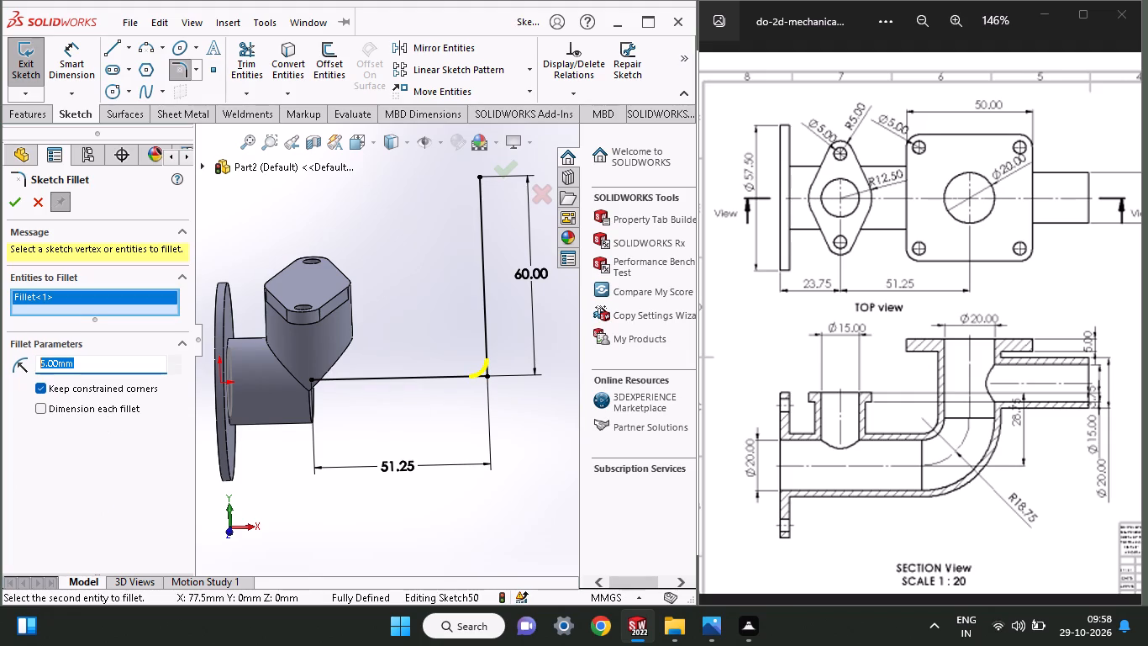
drag(0, 373, 0, 372)
text(18.75)
key(Return)
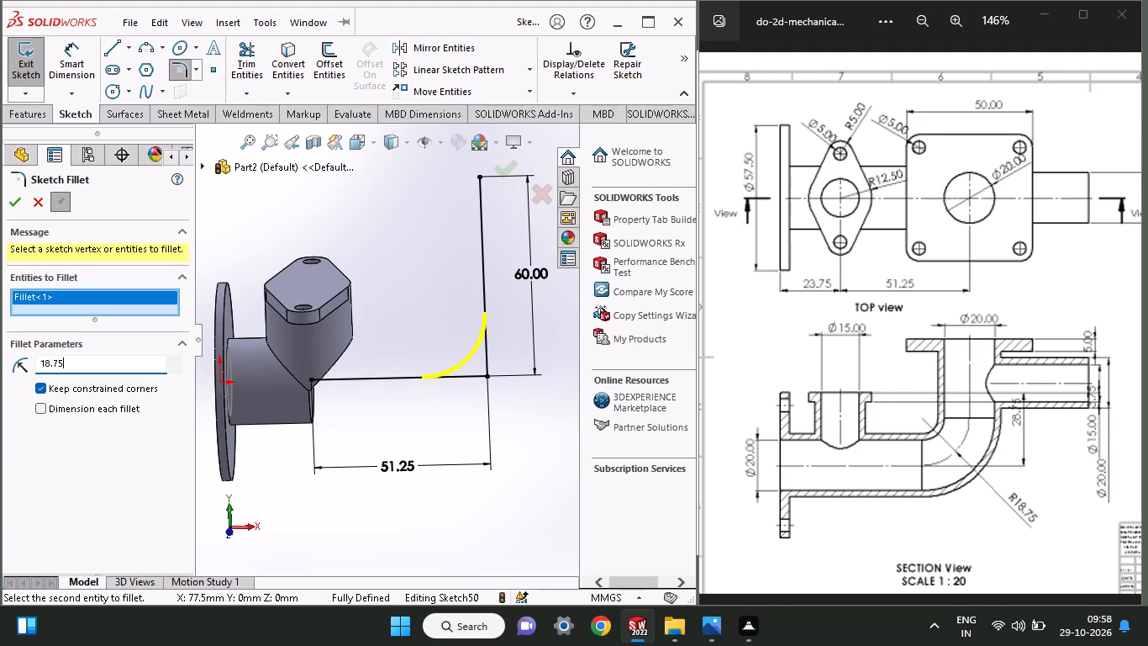
click(15, 209)
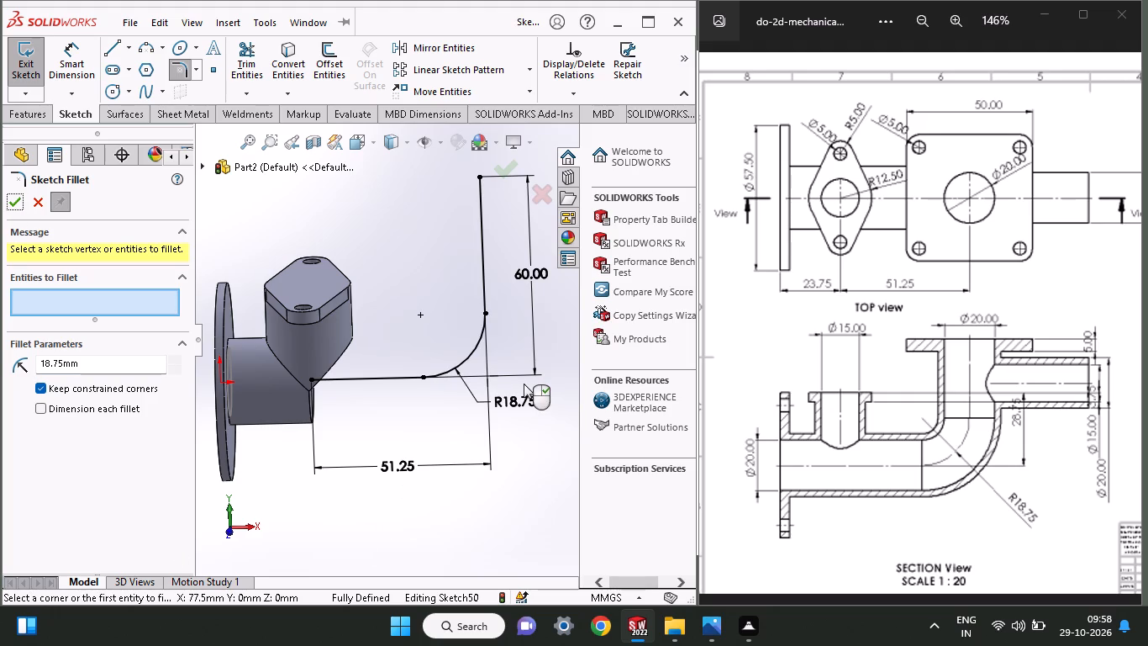
middle_drag(524, 384, 519, 403)
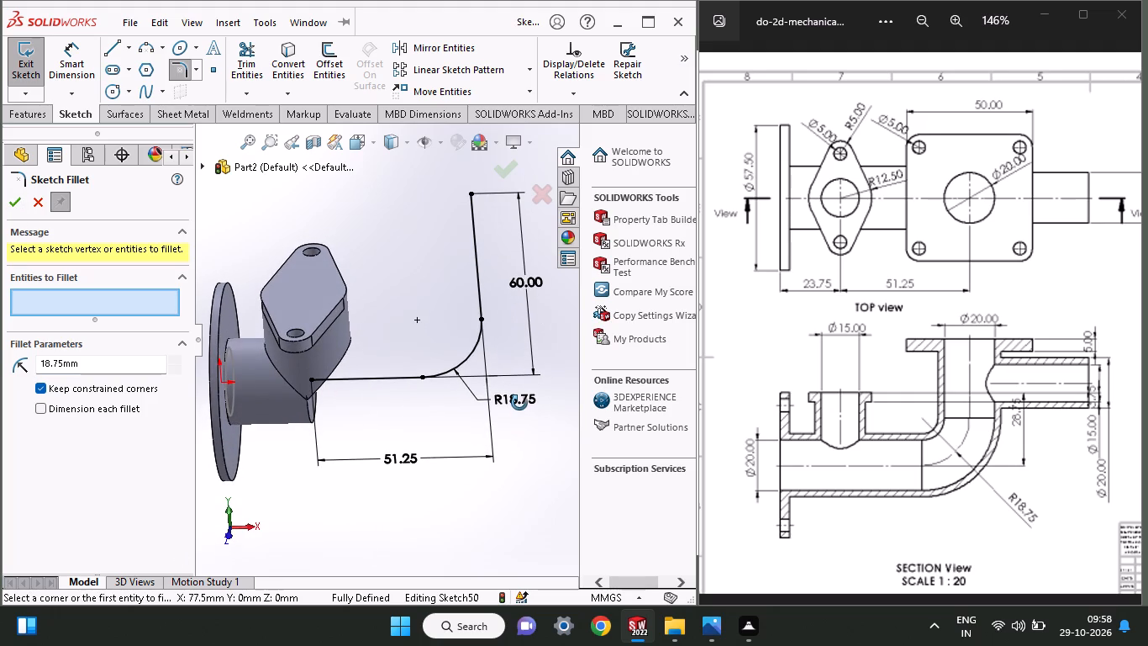
middle_drag(519, 403, 513, 426)
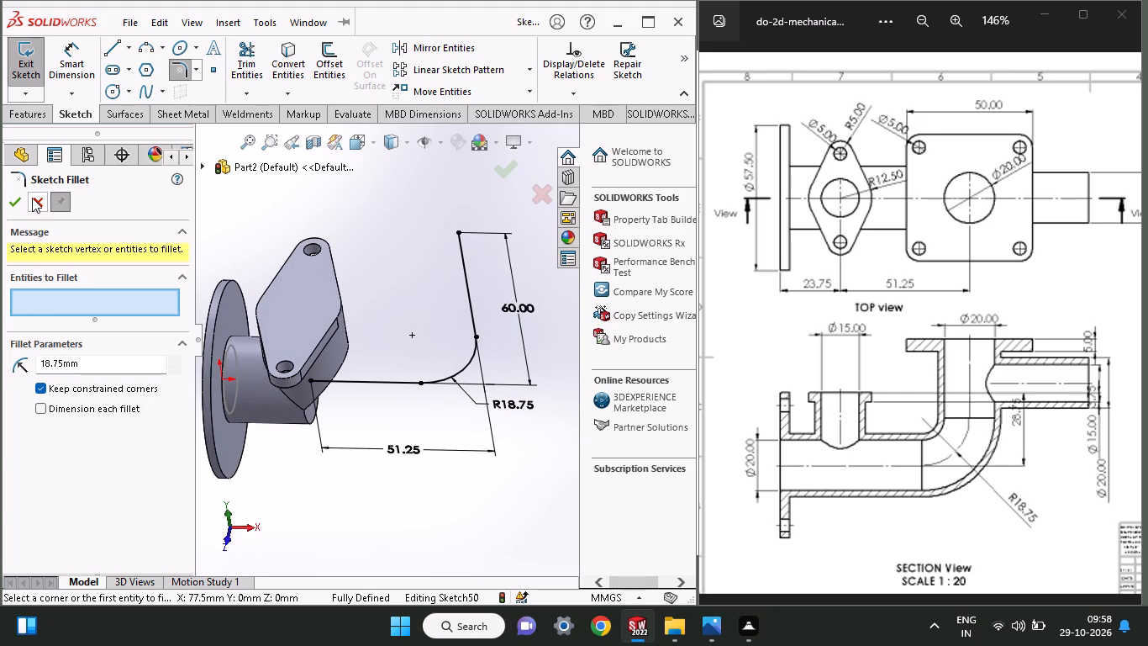
click(20, 201)
Try to sweep a 25 mm diameter circular profile along the elbow path as a one-direction thin feature 2 mm thick.
click(34, 117)
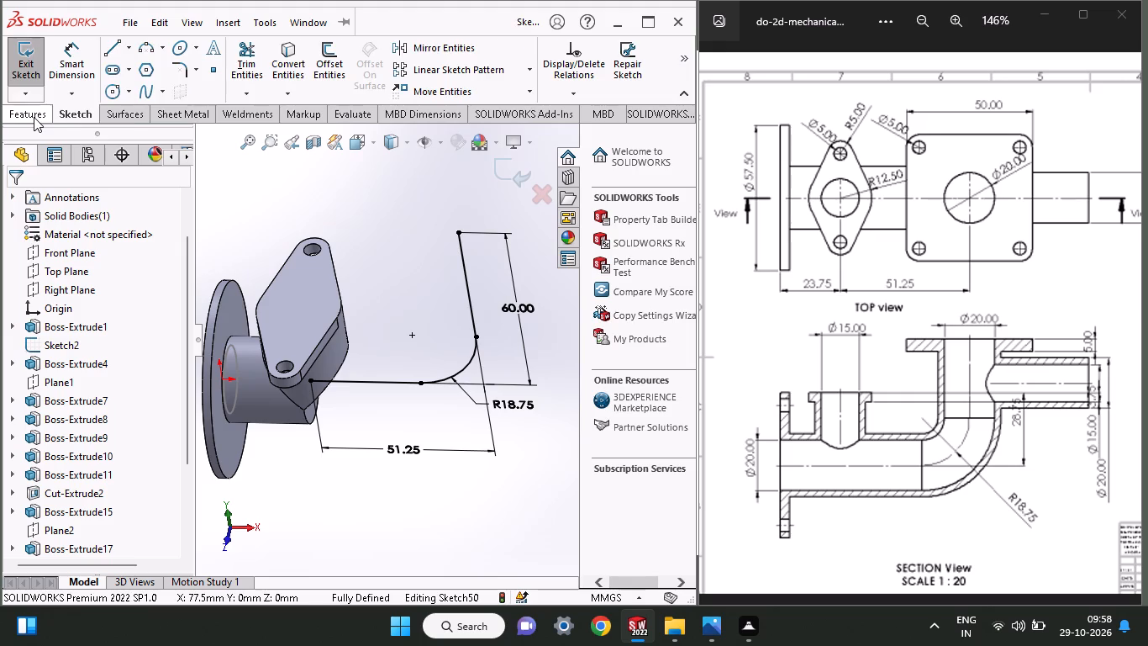
click(144, 46)
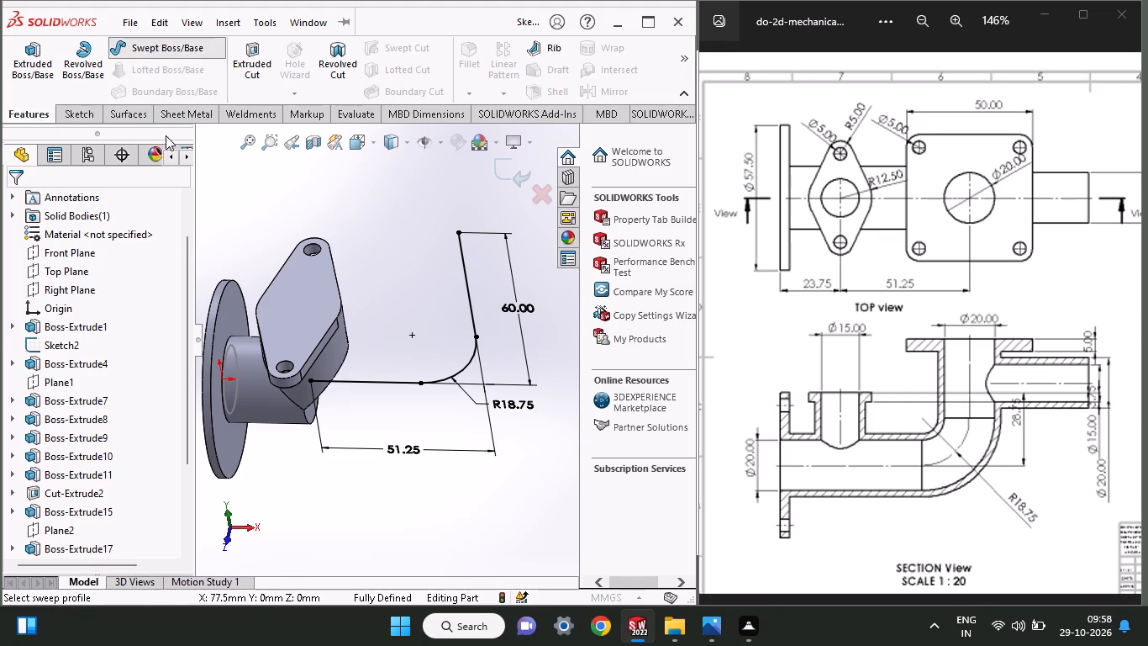
click(55, 259)
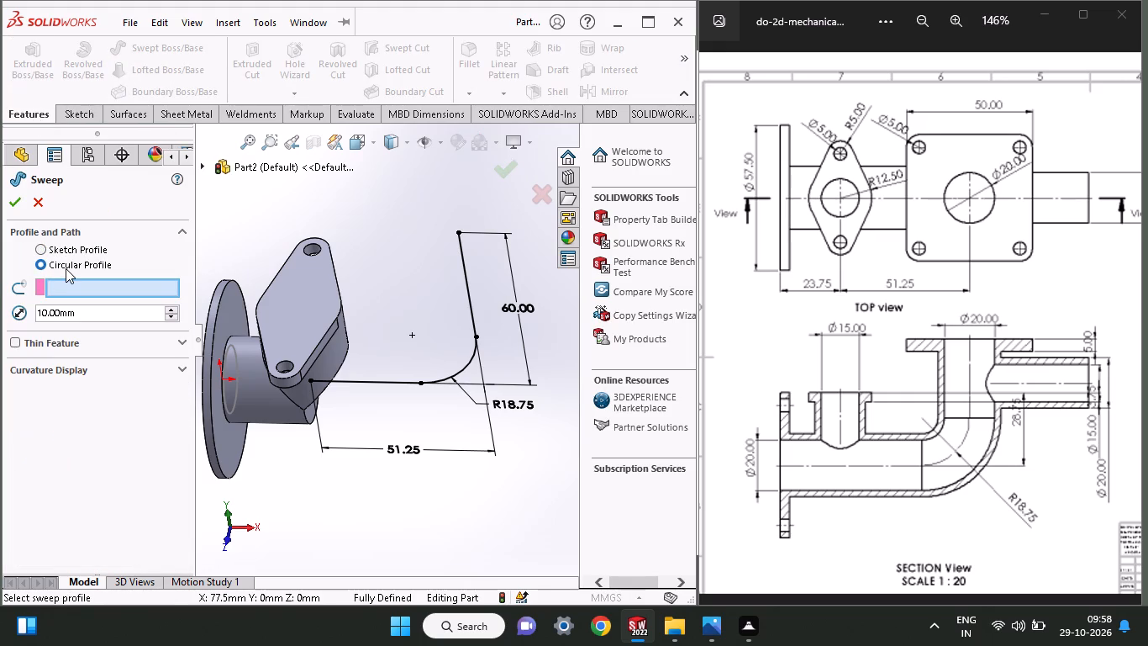
click(443, 378)
middle_drag(362, 454, 349, 424)
drag(92, 315, 0, 312)
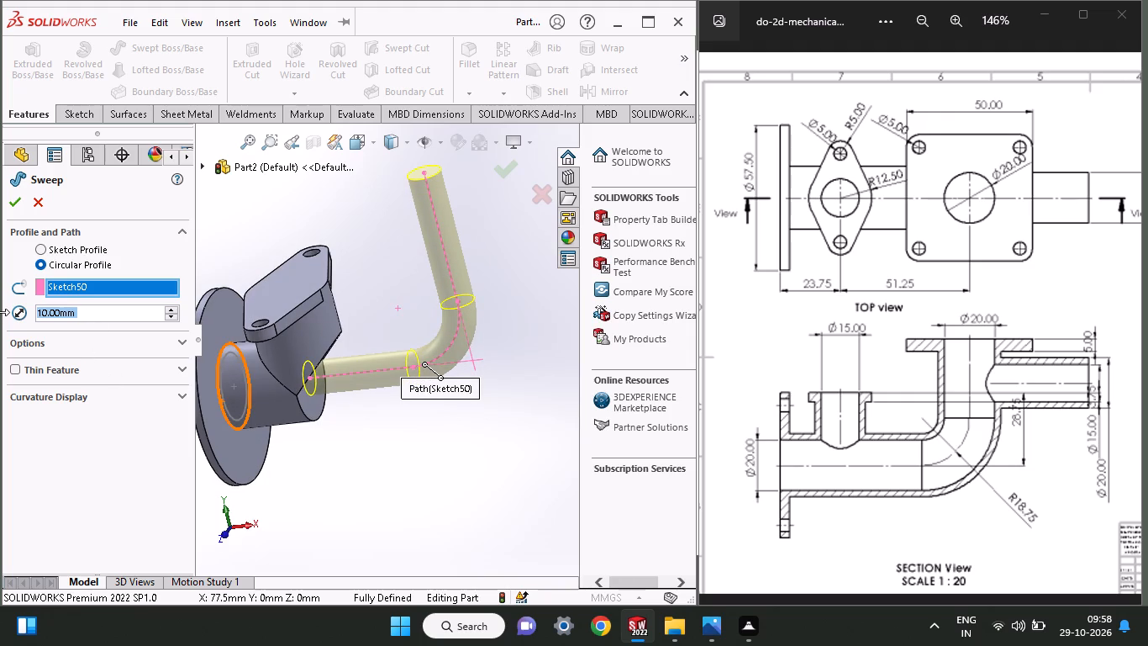
text(25)
key(Return)
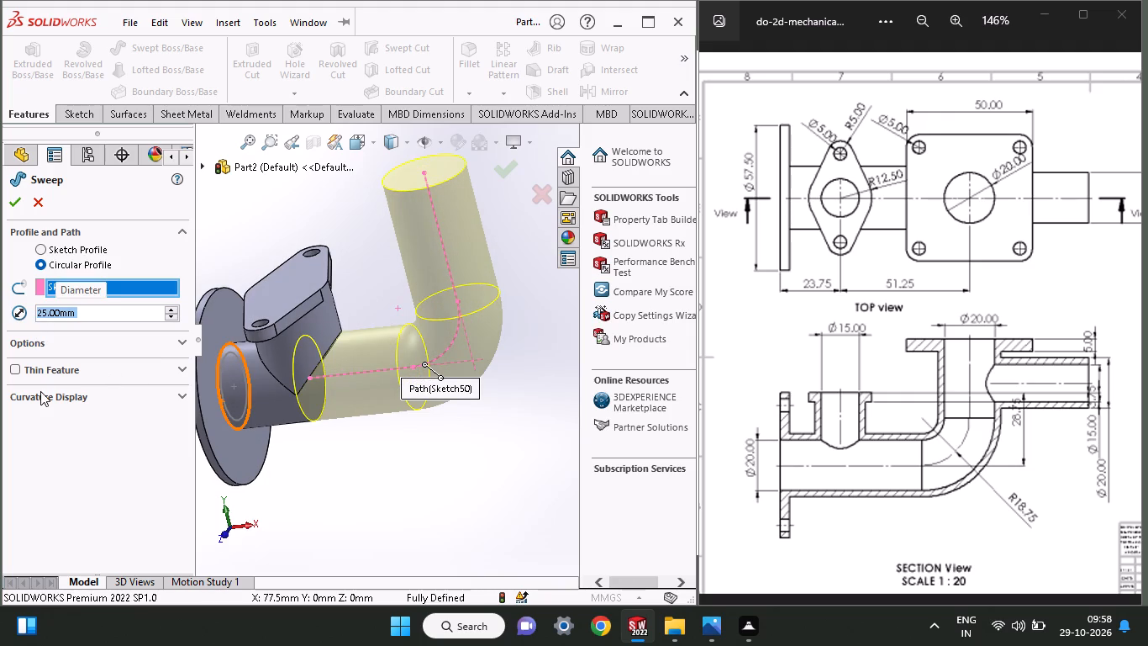
click(40, 370)
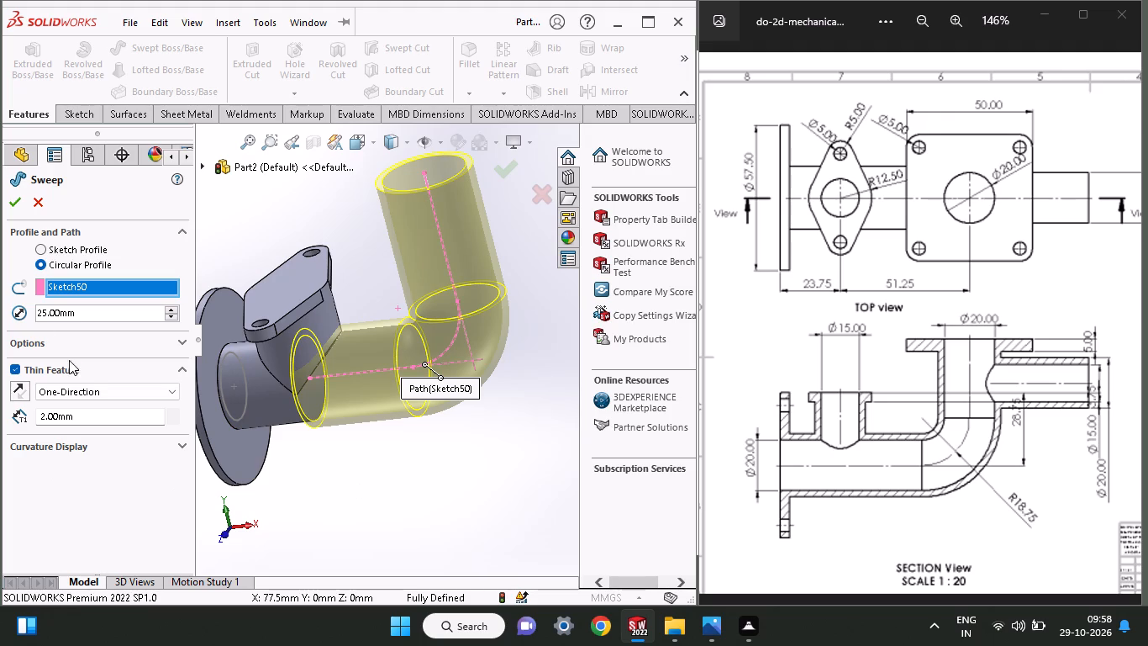
click(7, 205)
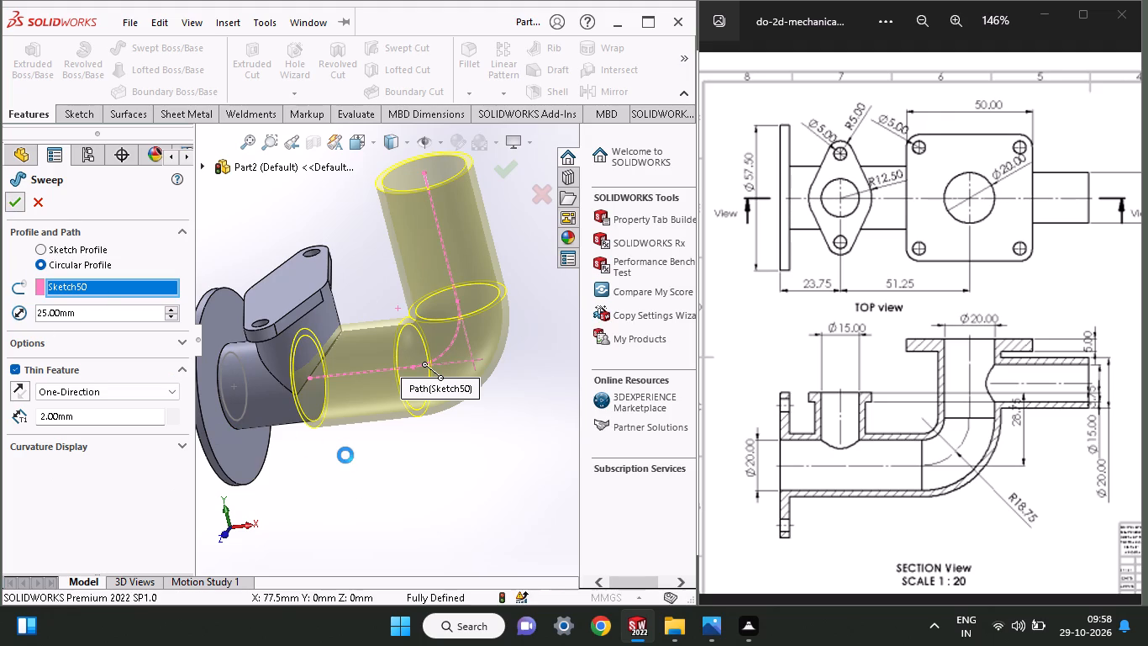
middle_click(345, 455)
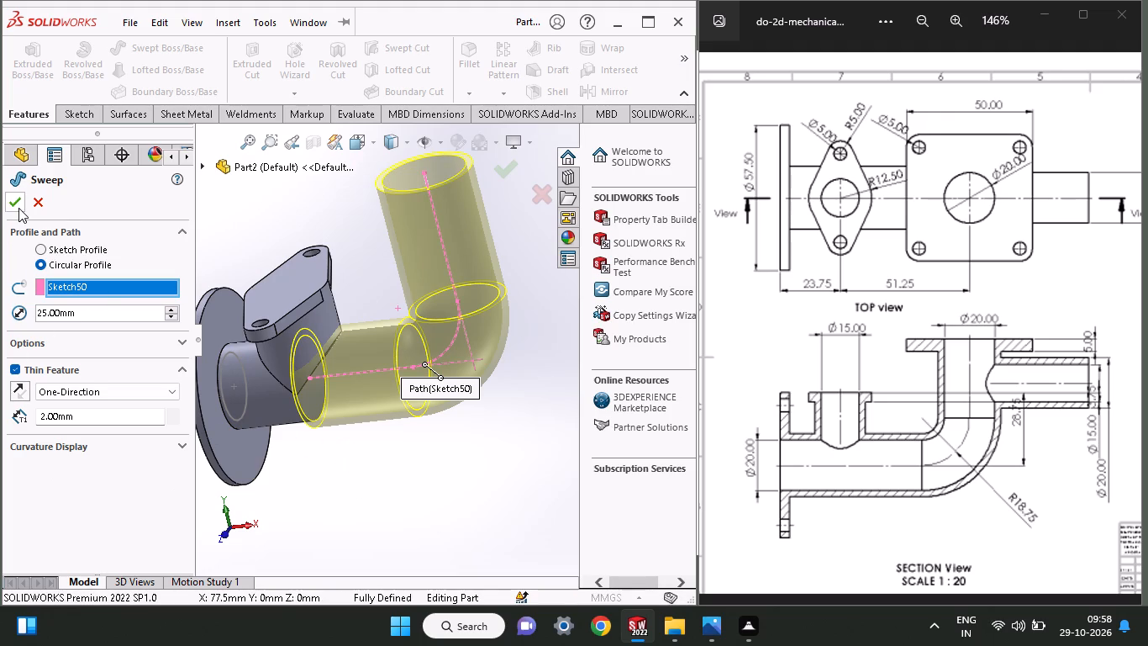
click(19, 198)
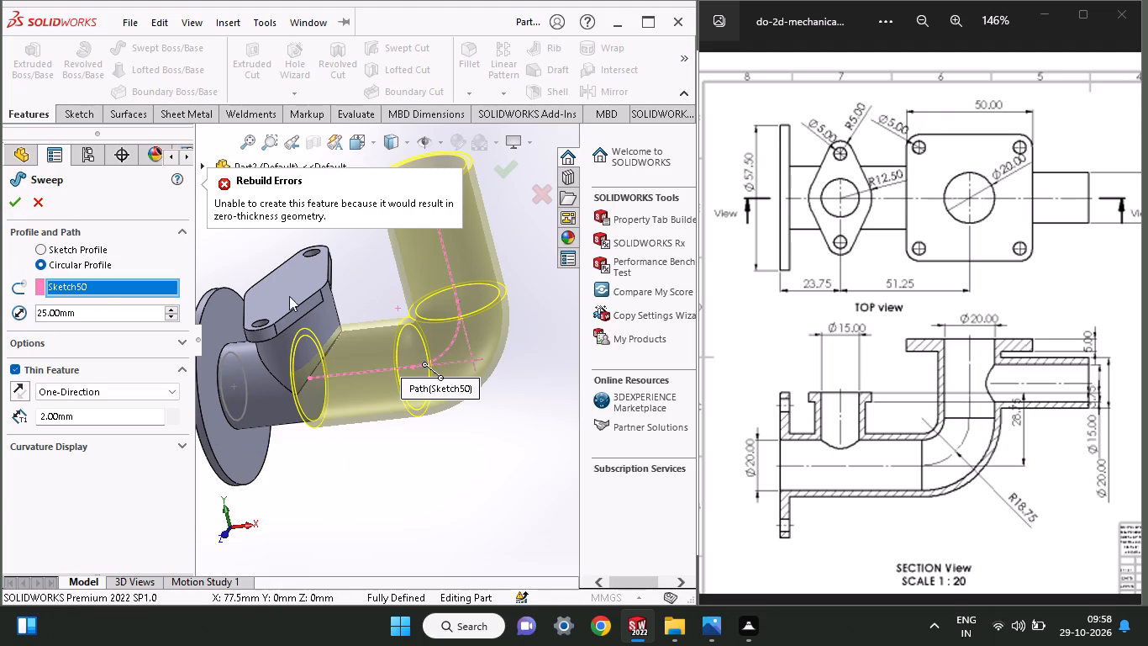
Reverse the sweep's thin-wall direction to the inside of the 25 mm profile and create the elbow.
middle_drag(309, 278, 331, 566)
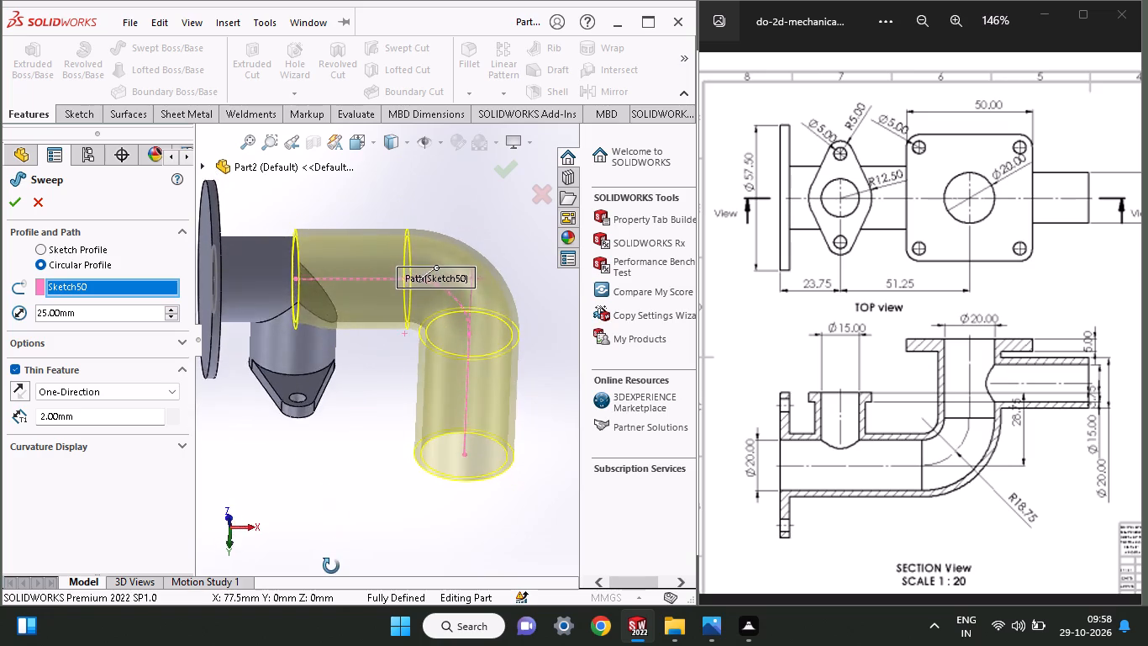
middle_drag(331, 566, 343, 221)
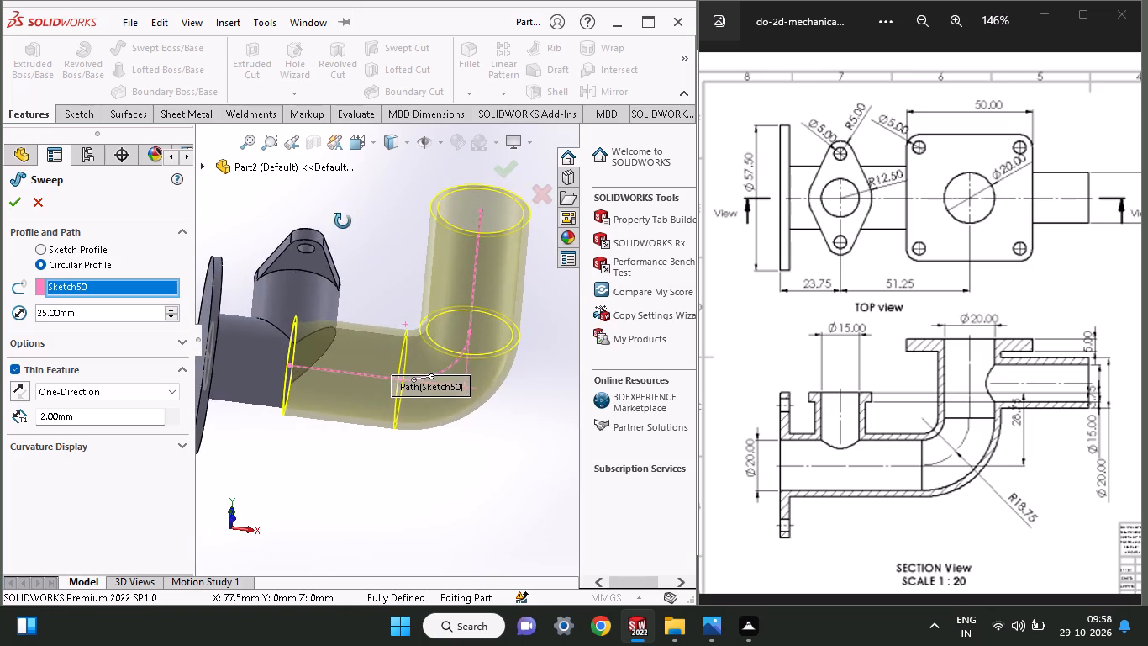
middle_drag(343, 221, 342, 240)
click(19, 386)
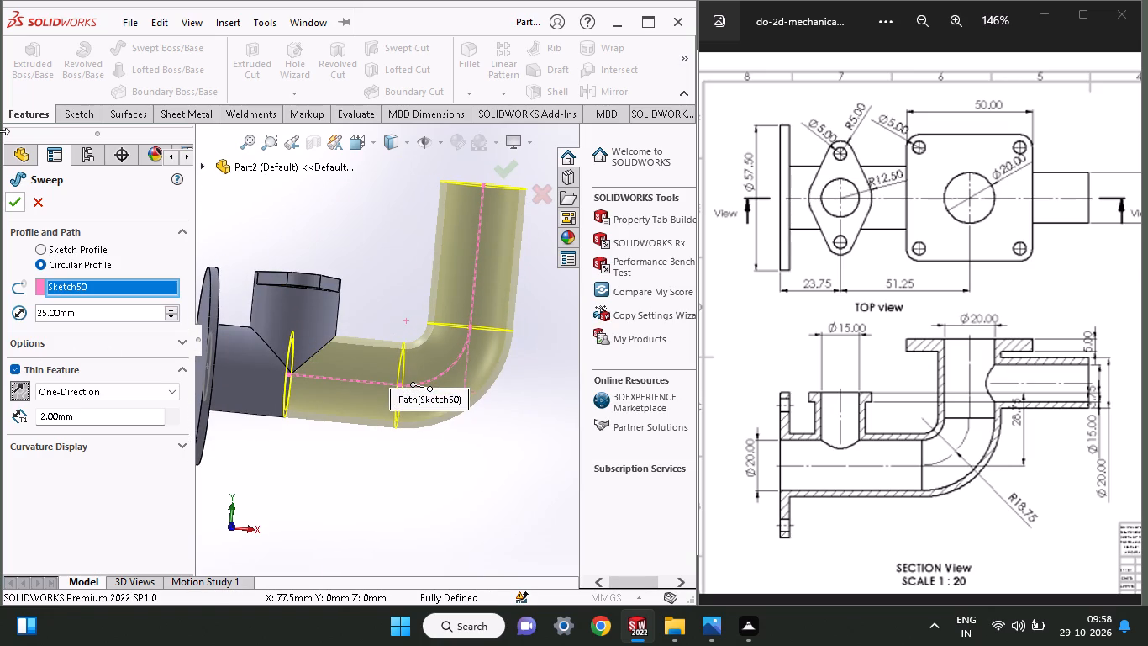
click(11, 207)
On the open end face of the elbow's vertical leg, sketch a center rectangle about 46 mm wide, centred on the pipe axis.
middle_drag(275, 239, 275, 267)
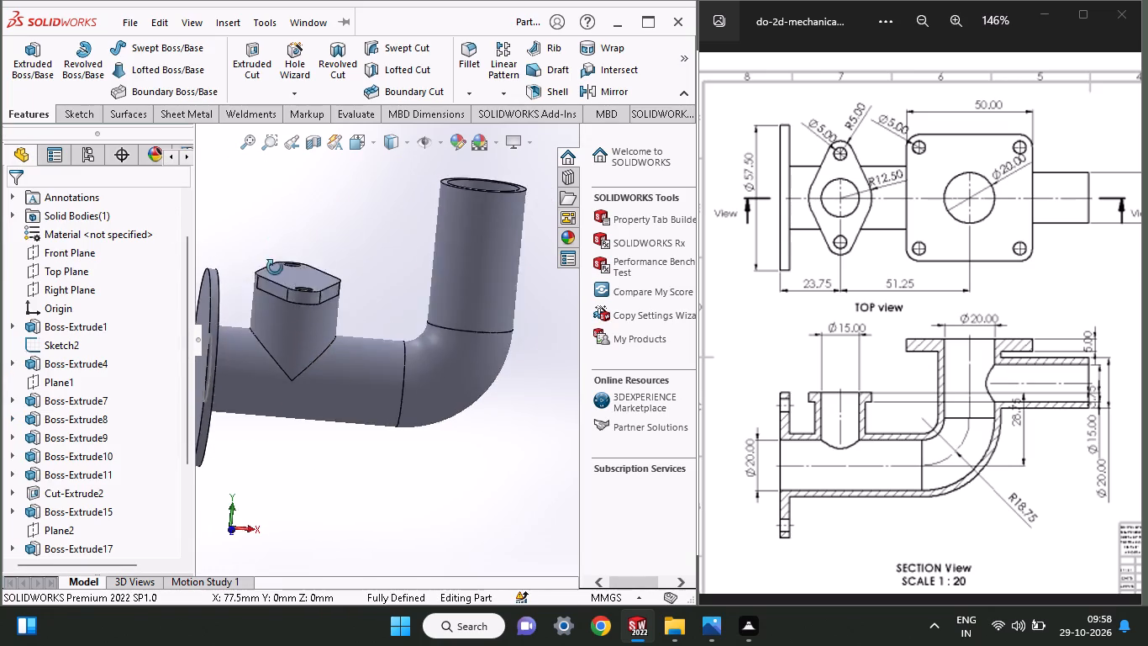
middle_drag(275, 267, 260, 331)
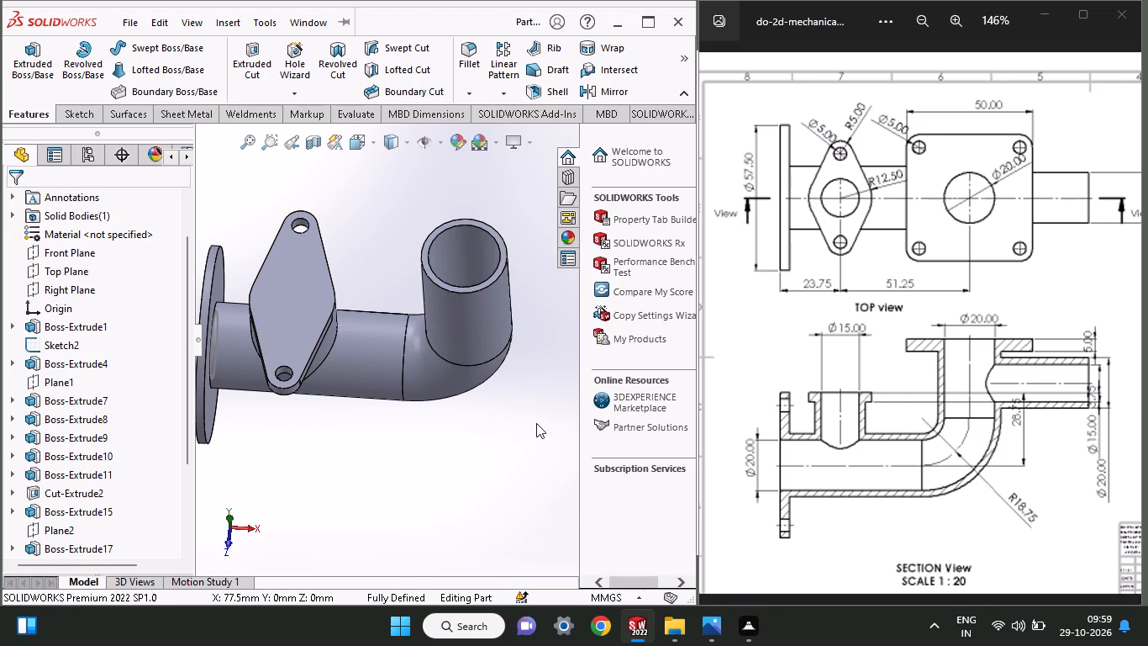
ctrl+scroll(536, 423, down, 4)
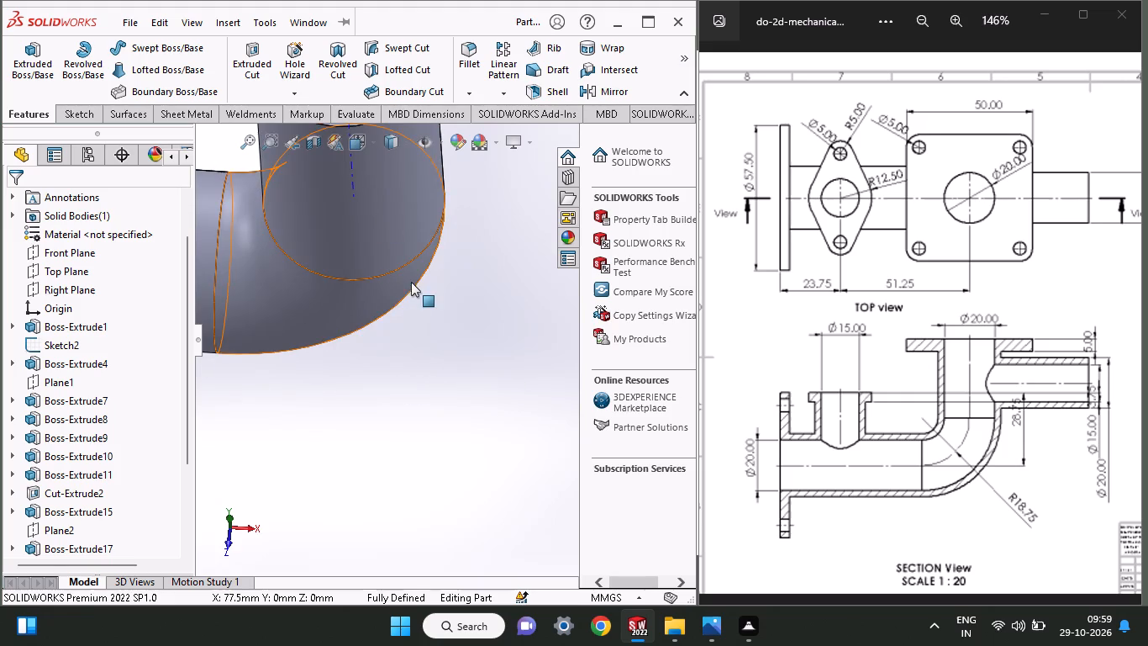
middle_drag(413, 284, 403, 372)
click(370, 386)
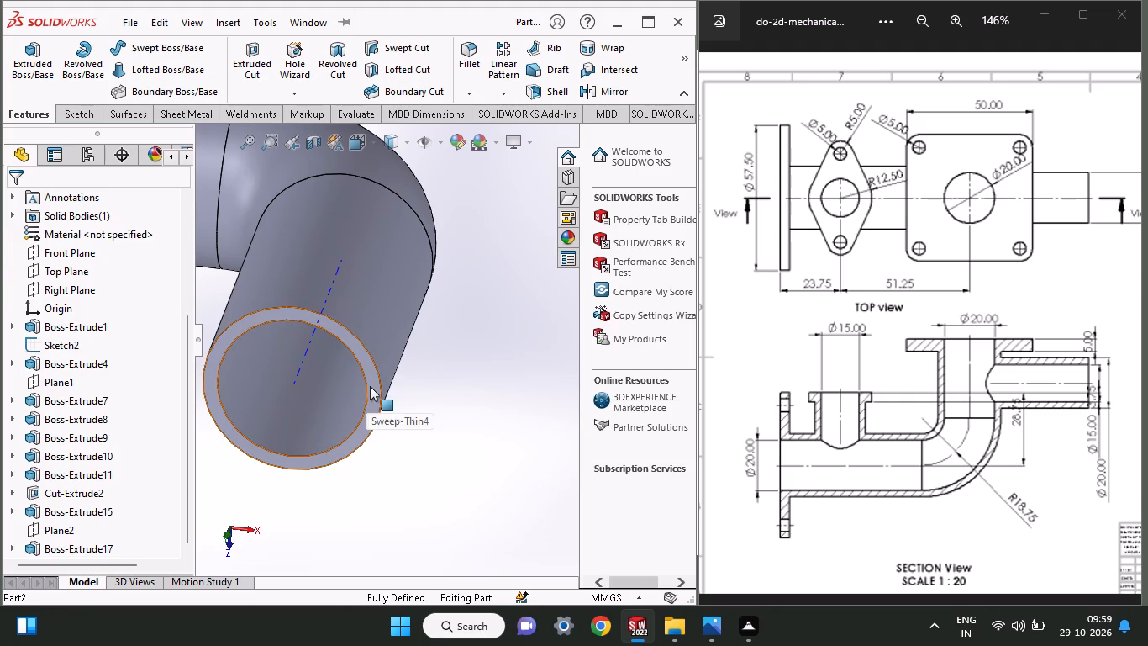
click(441, 335)
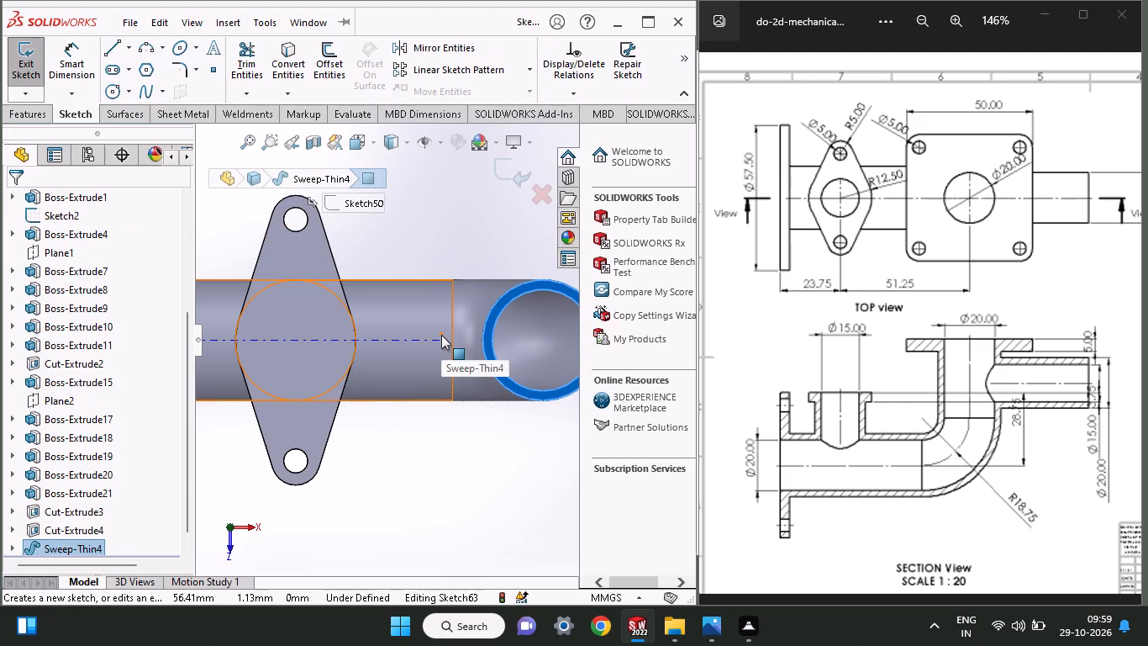
ctrl+scroll(570, 340, up, 2)
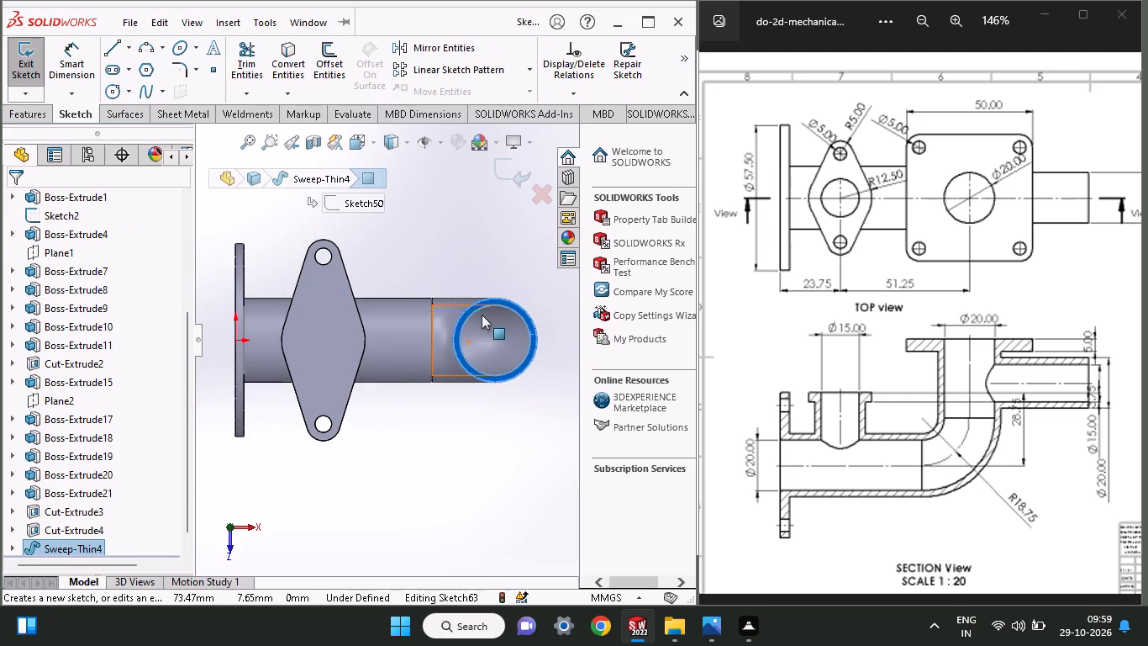
ctrl+scroll(482, 315, down, 3)
ctrl+scroll(511, 354, up, 3)
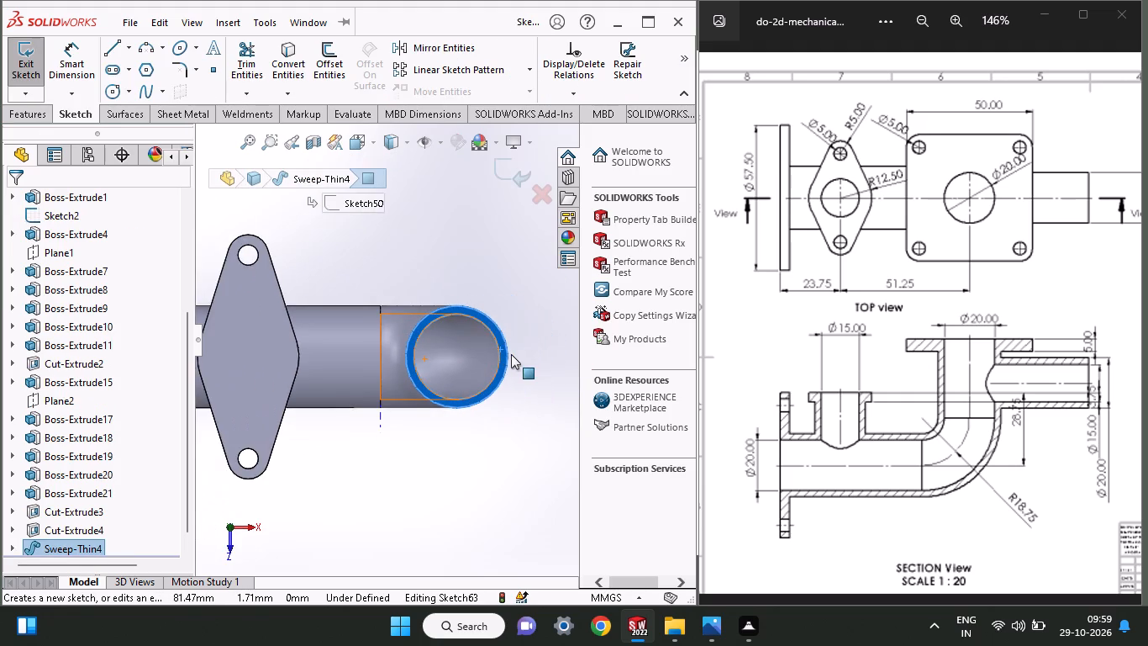
ctrl+scroll(511, 354, down, 2)
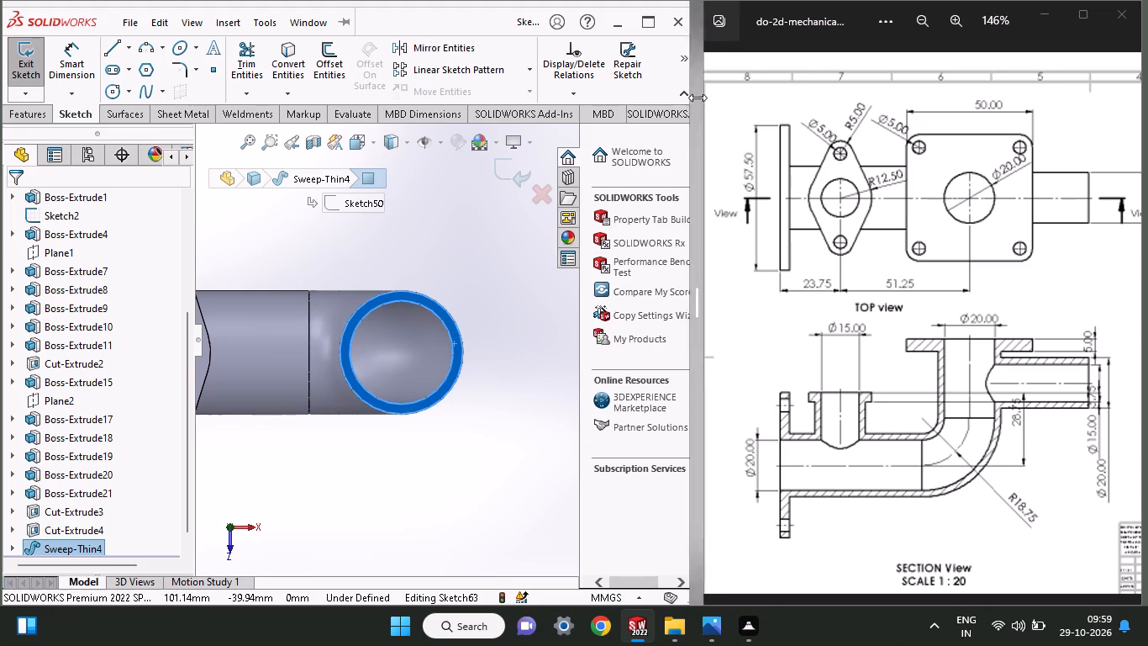
click(686, 76)
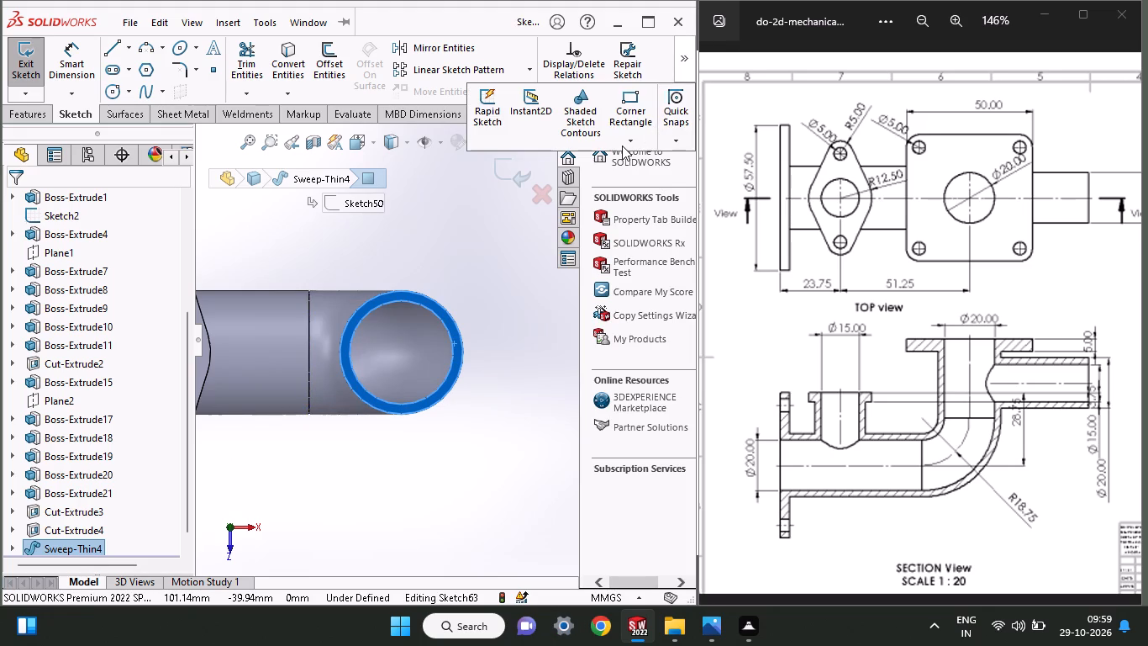
click(624, 132)
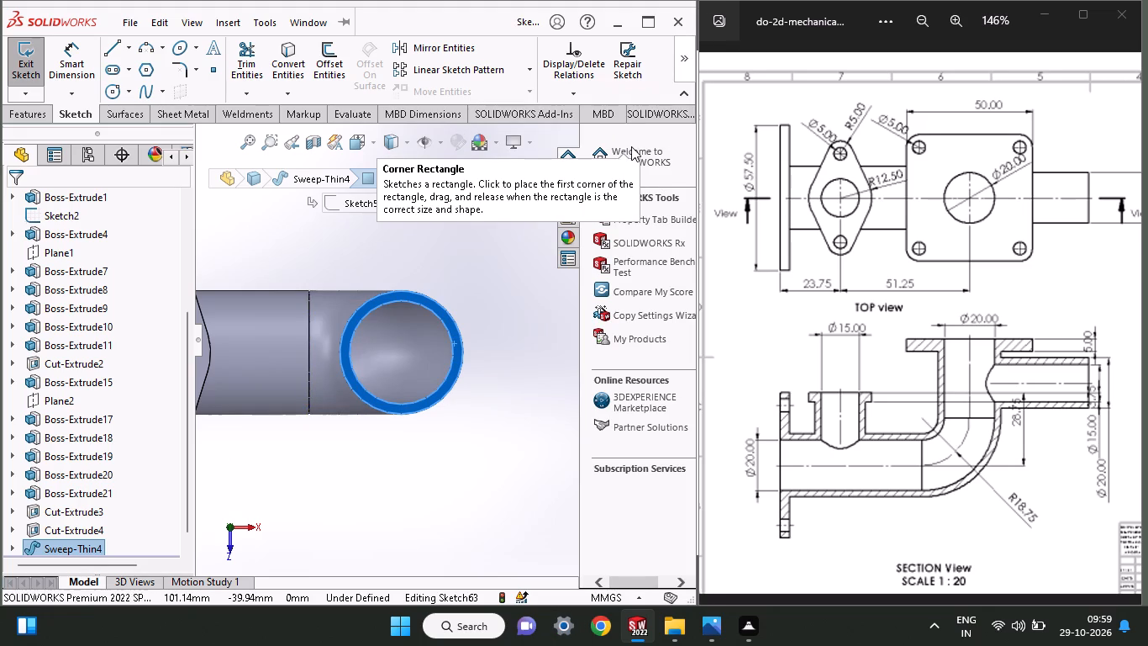
click(686, 76)
click(642, 138)
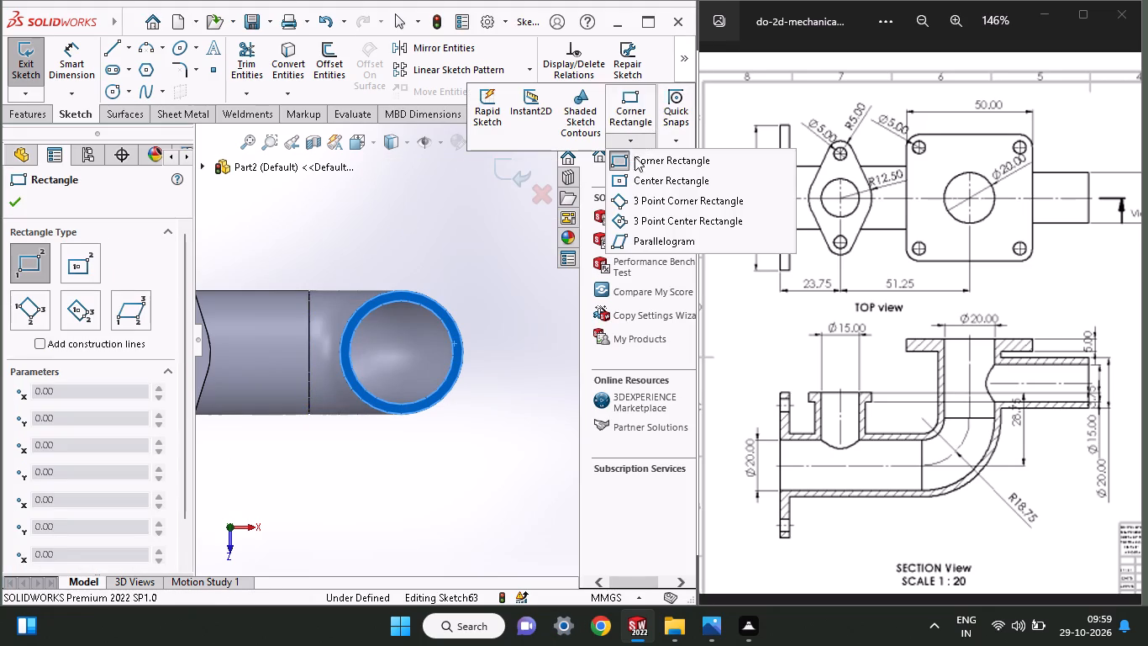
click(634, 181)
click(403, 353)
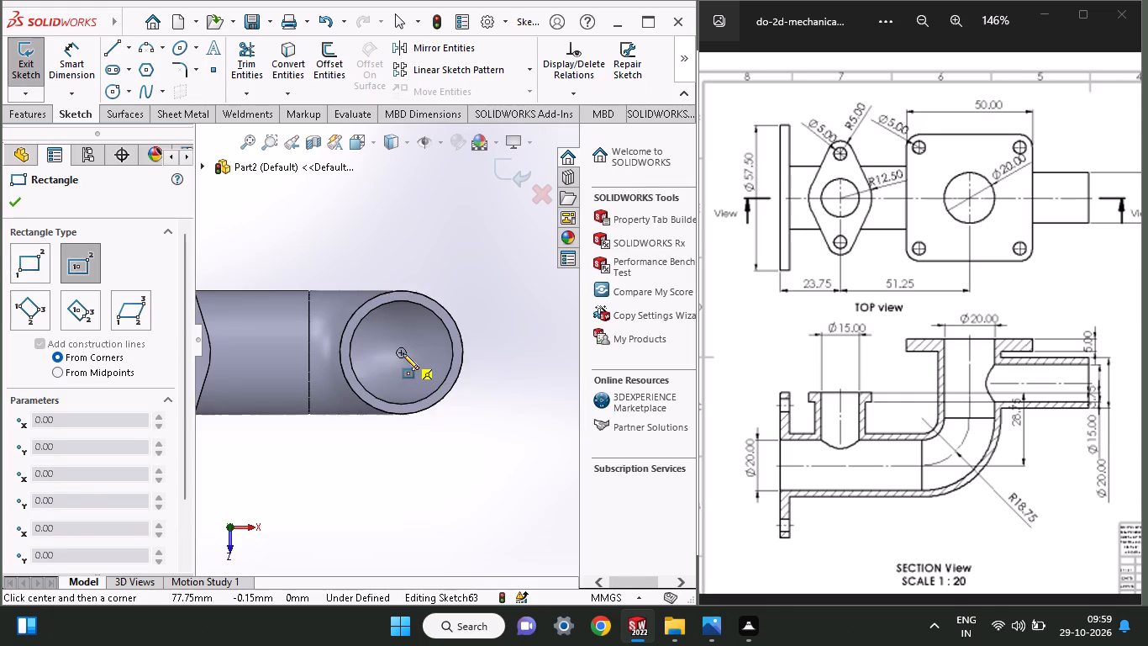
click(515, 504)
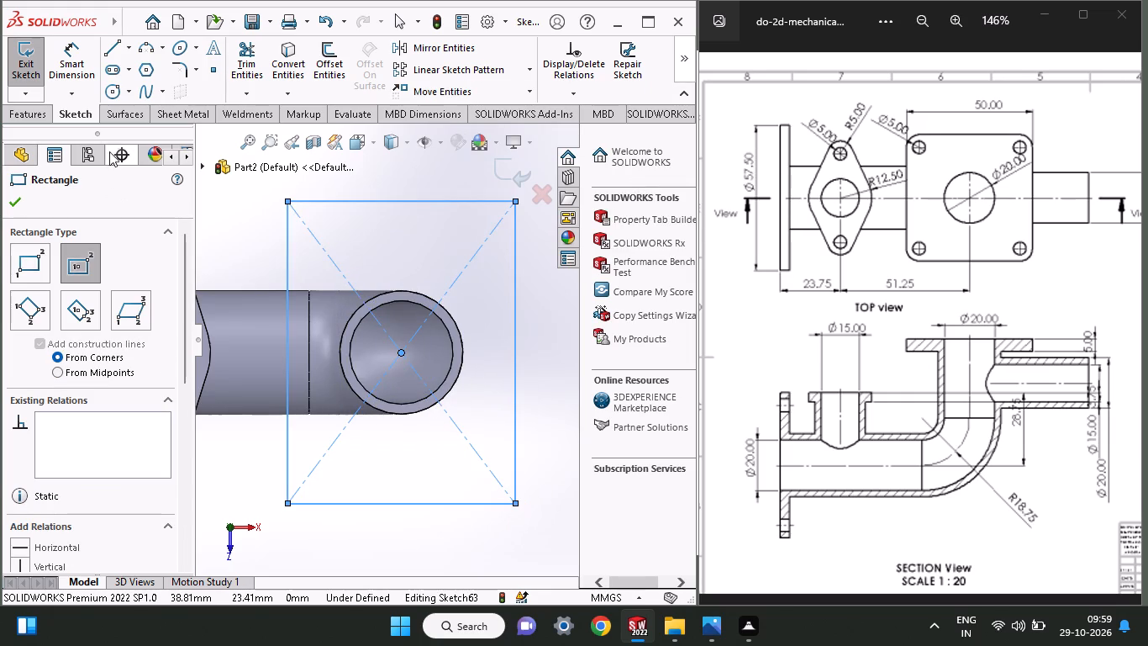
Dimension the rectangle's horizontal edge to 50 mm.
click(82, 88)
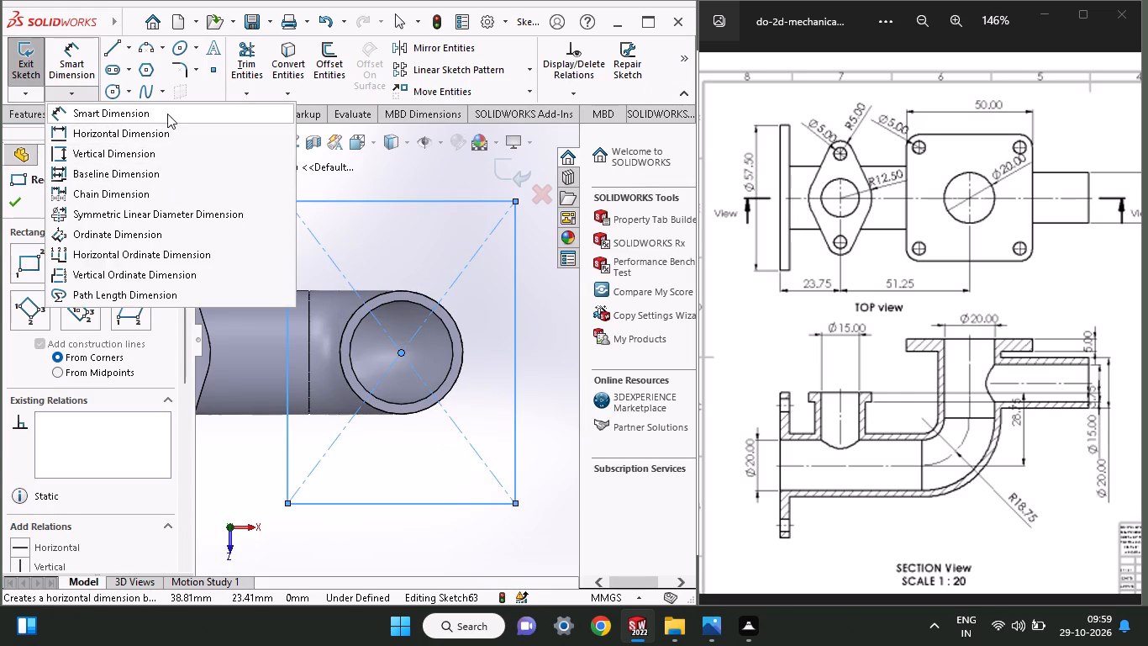
click(167, 109)
click(357, 199)
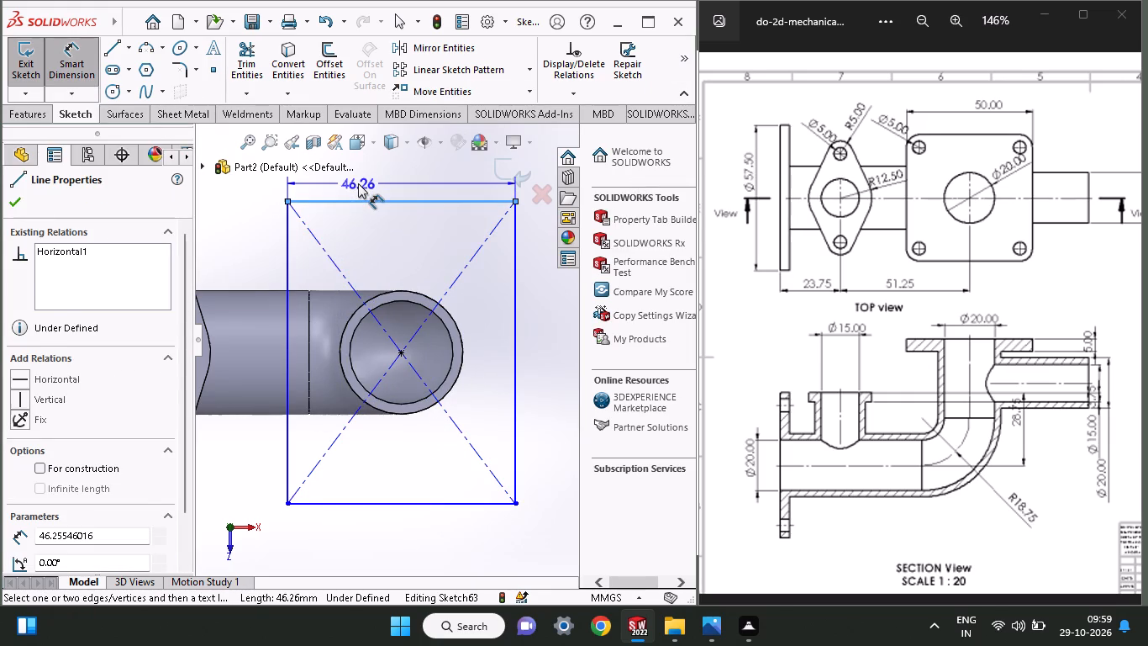
click(358, 183)
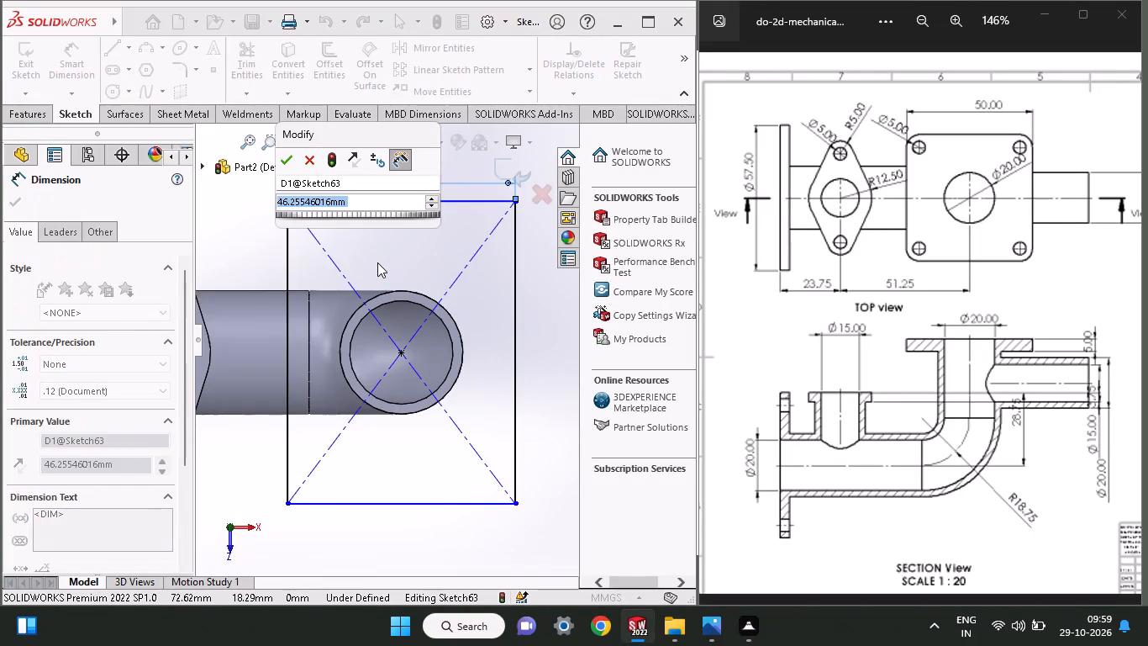
text(50)
key(Return)
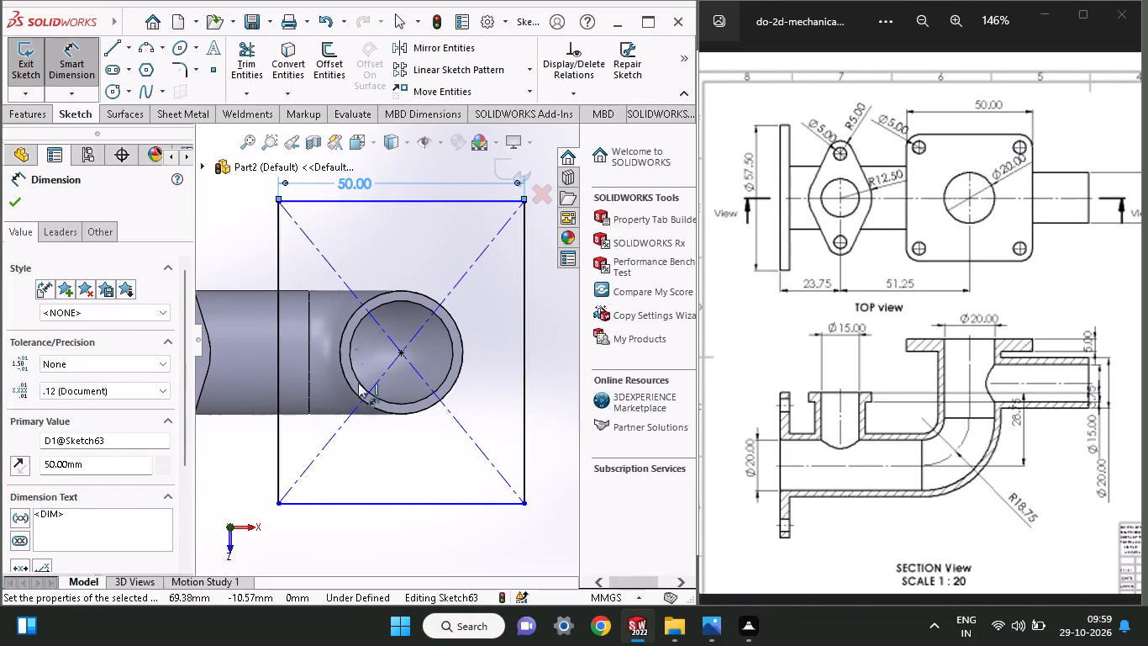
Dimension the rectangle's vertical edge to 50 mm.
click(280, 259)
click(252, 254)
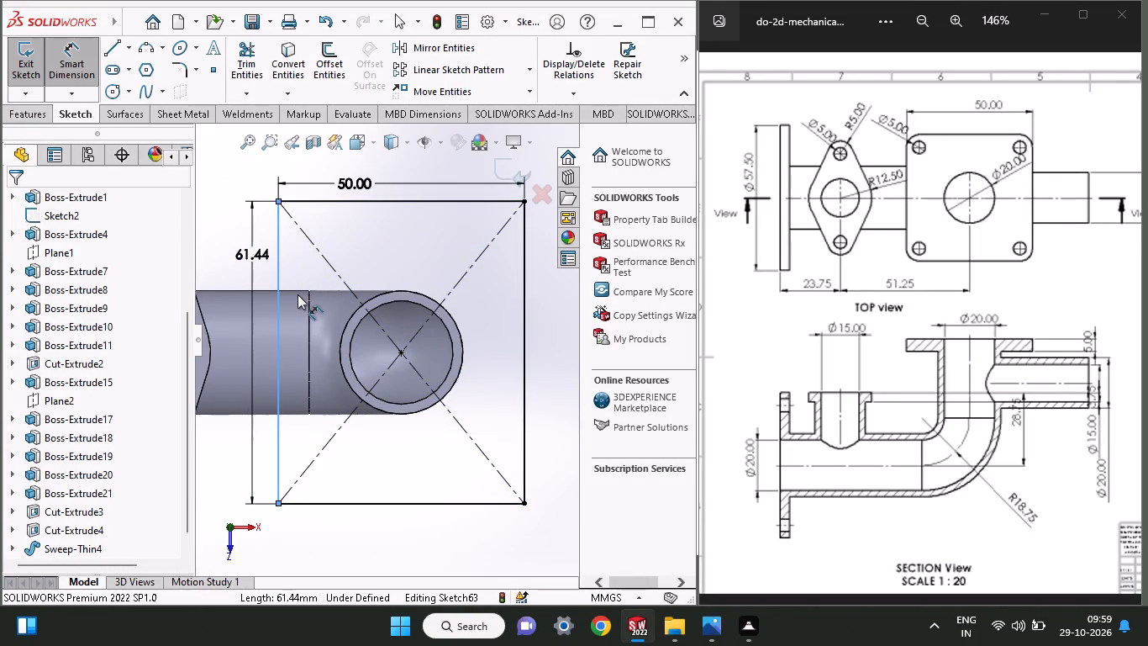
text(50)
key(Return)
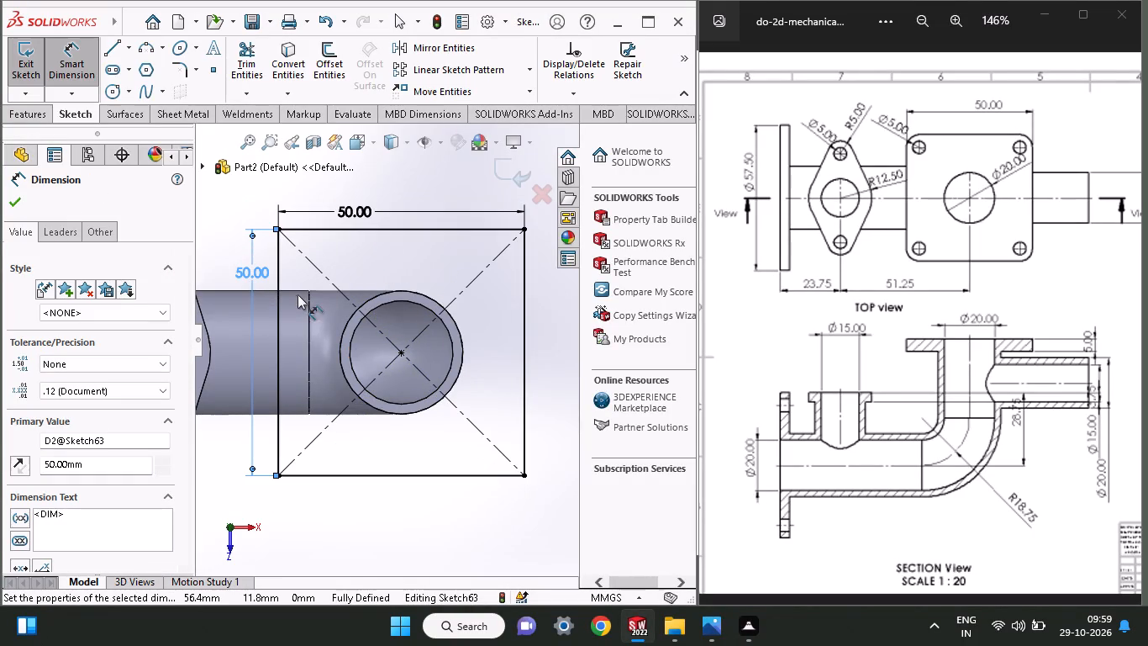
click(10, 208)
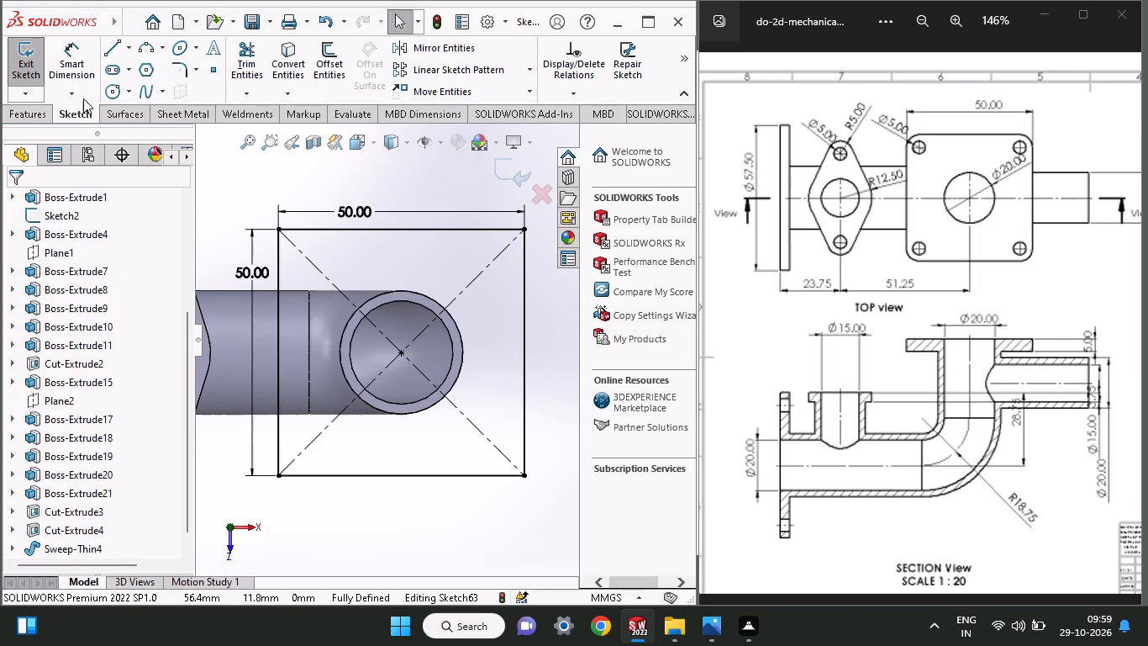
Round all four corners of the 50 mm square with 5 mm sketch fillets.
click(177, 64)
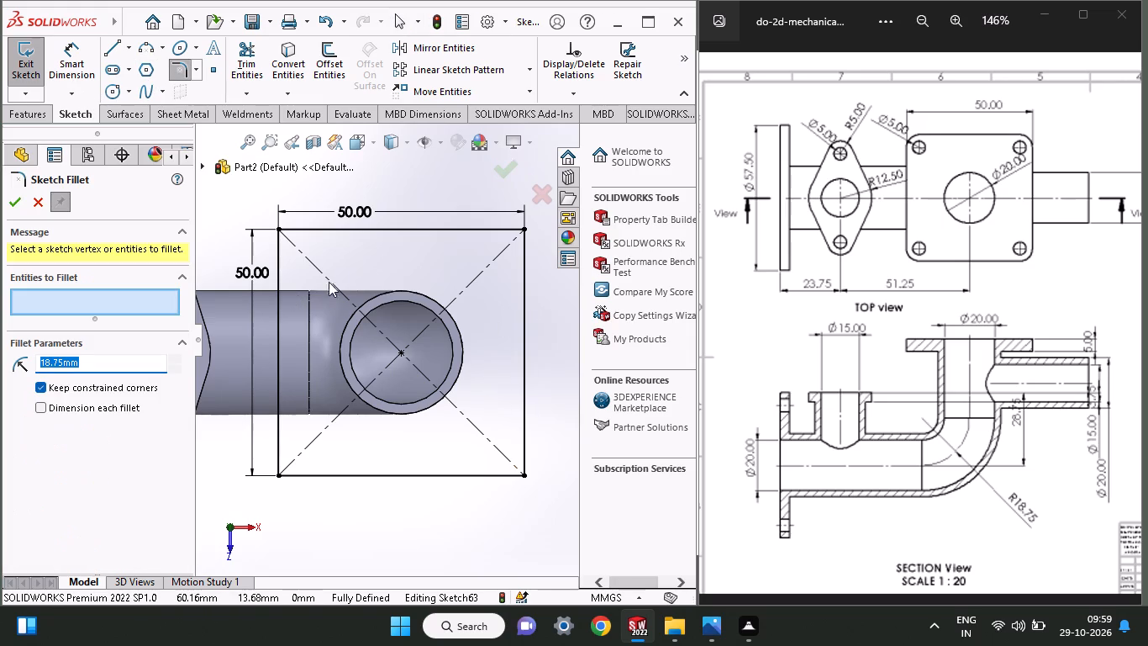
click(279, 229)
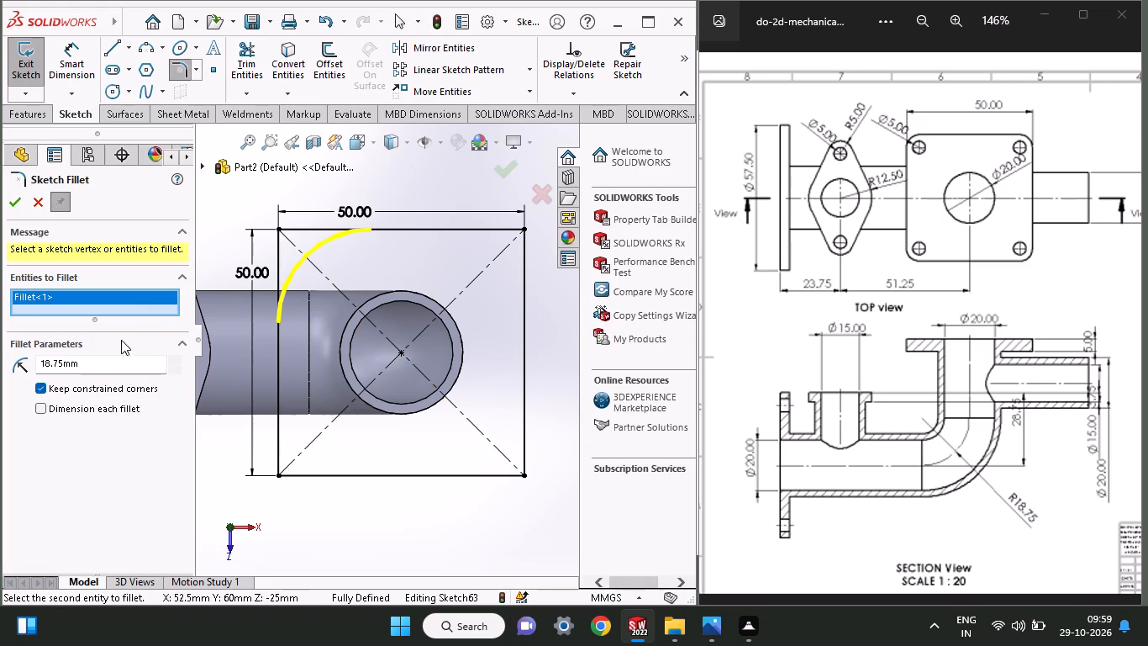
drag(83, 366, 0, 347)
key(5)
key(Return)
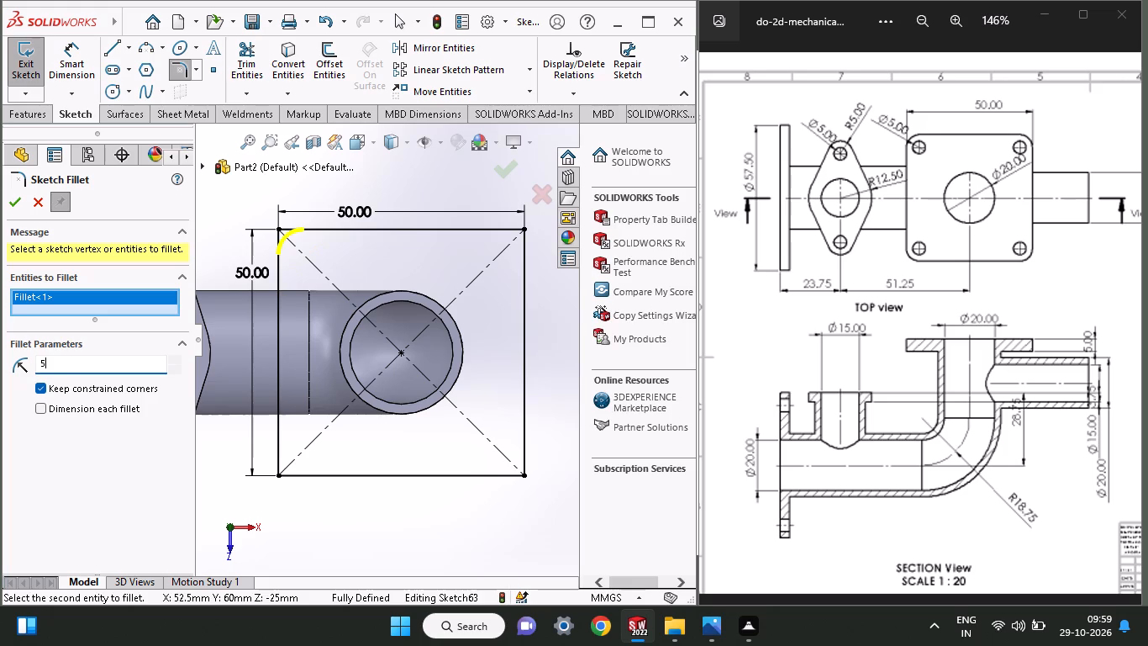
click(277, 474)
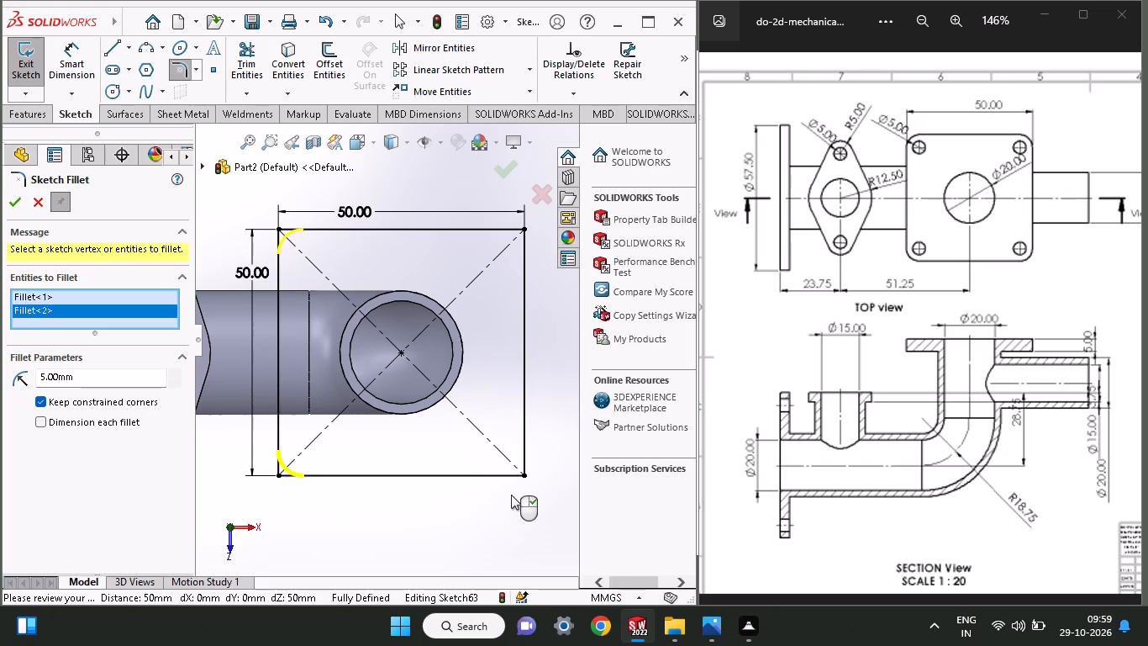
click(524, 475)
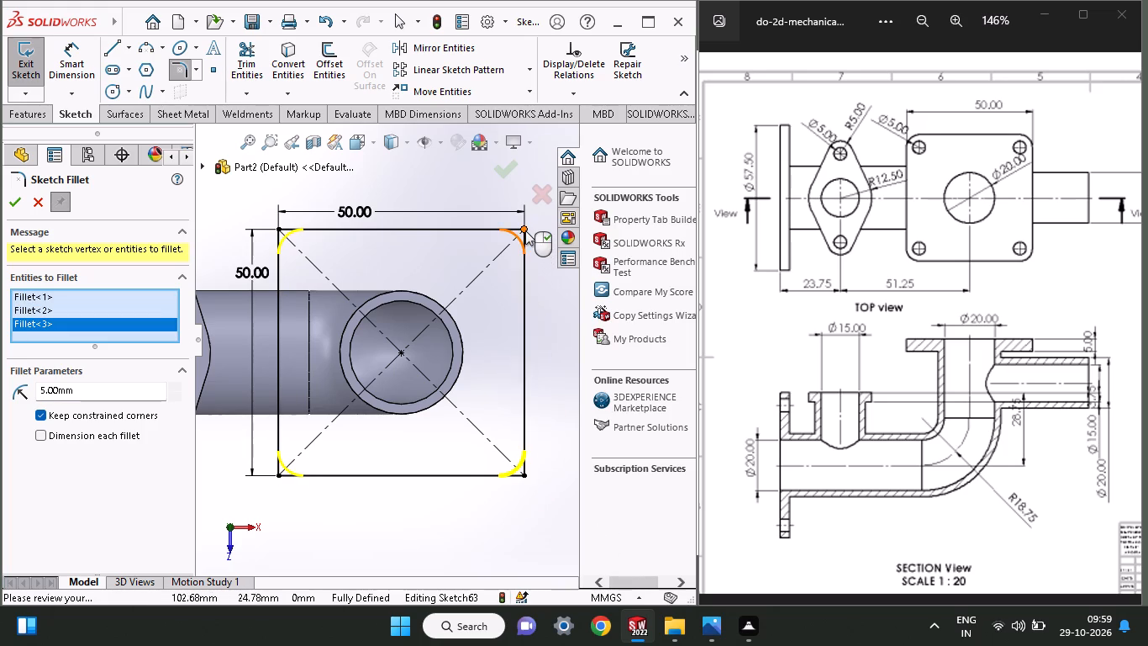
click(525, 230)
click(13, 199)
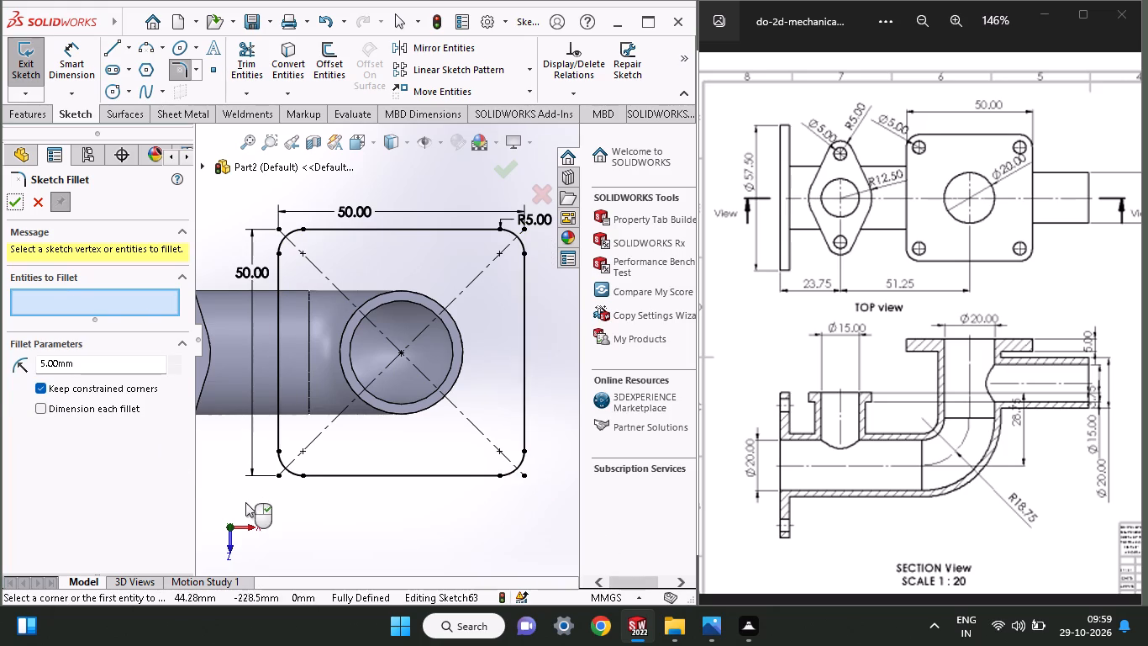
middle_drag(246, 505, 241, 472)
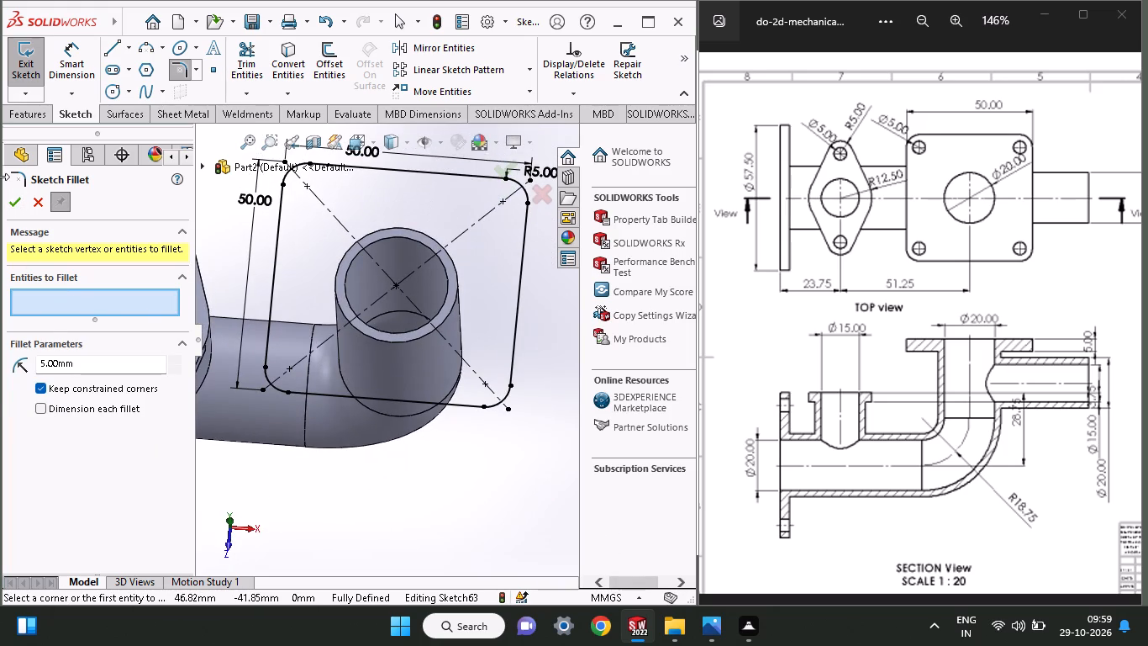
click(5, 202)
Extrude the rounded square profile 5 mm beyond the pipe's end face, merged with the body.
click(23, 114)
click(25, 66)
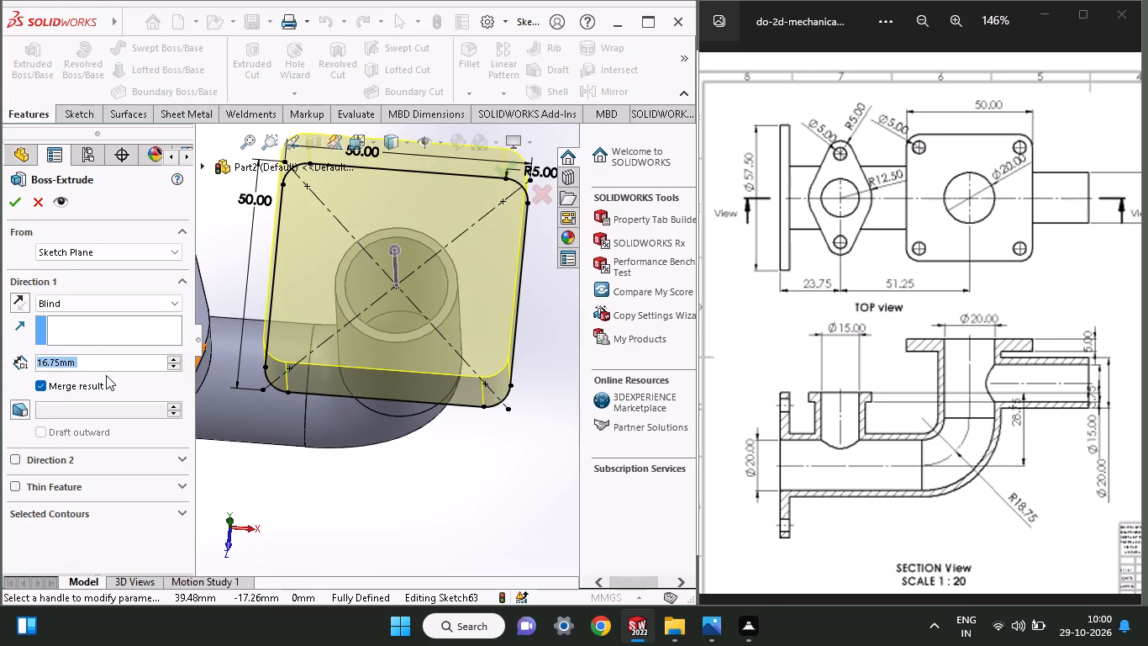
key(5)
key(Return)
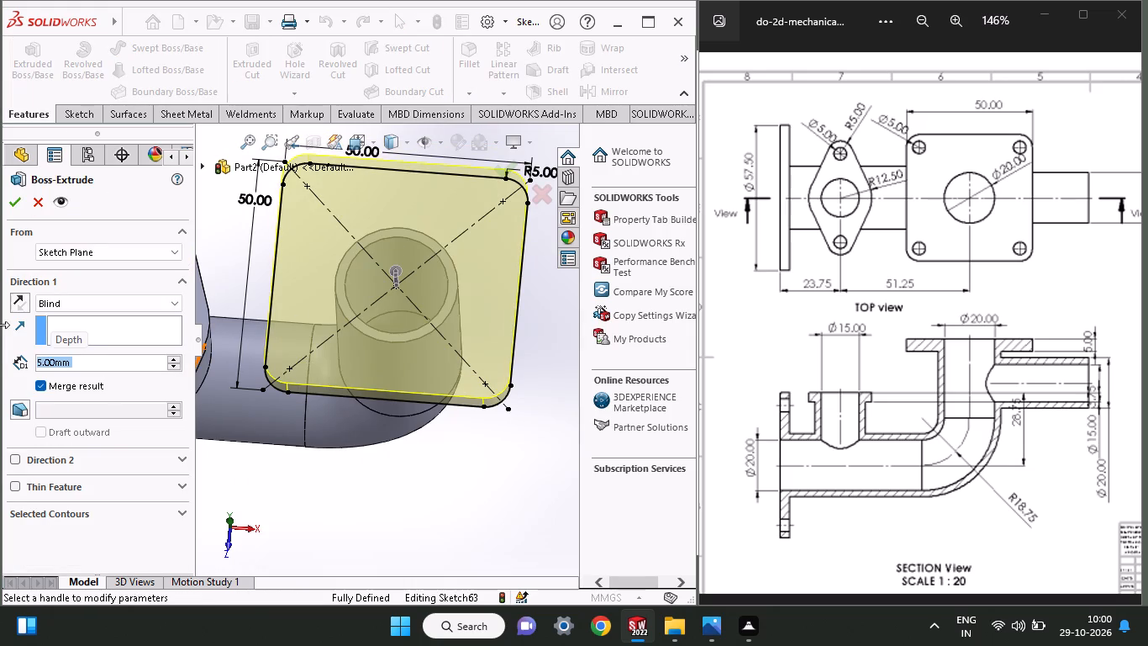
middle_drag(423, 554, 404, 537)
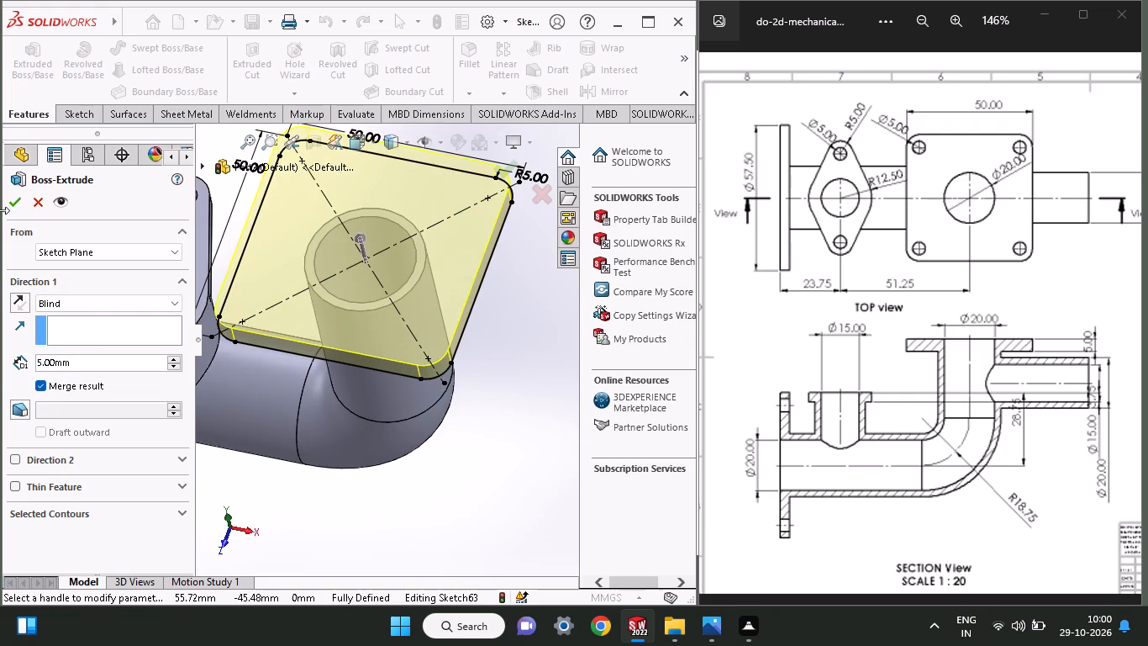
click(11, 203)
On the outer face of the large round flange, sketch a 20 mm diameter circle centred on the origin.
middle_drag(302, 488, 390, 469)
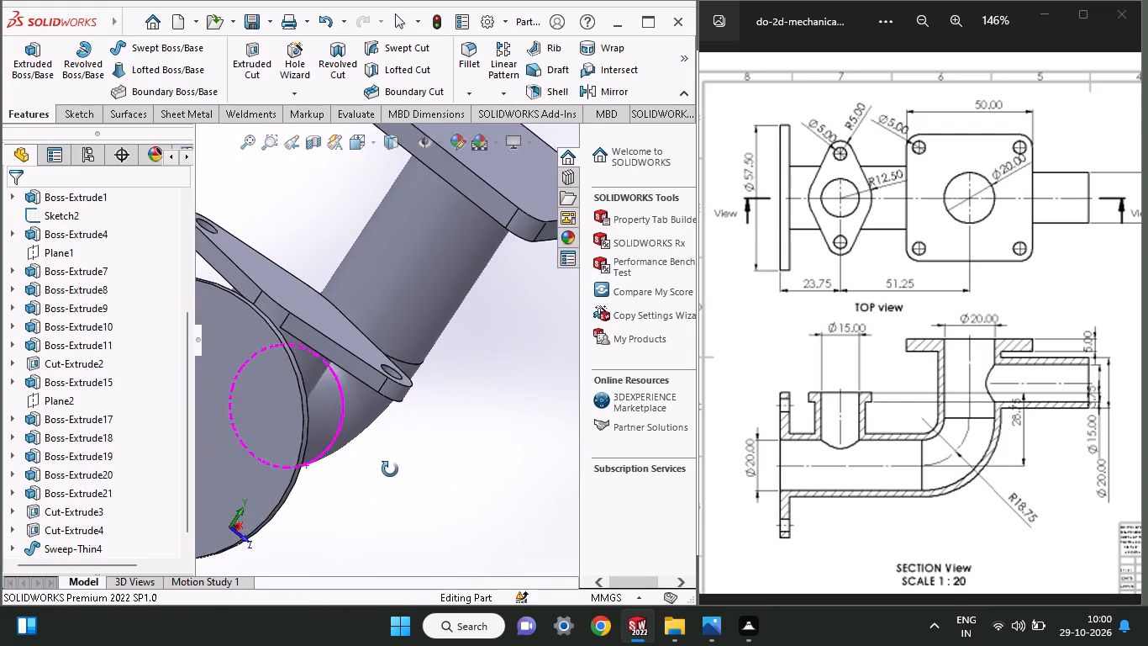
middle_drag(390, 469, 405, 469)
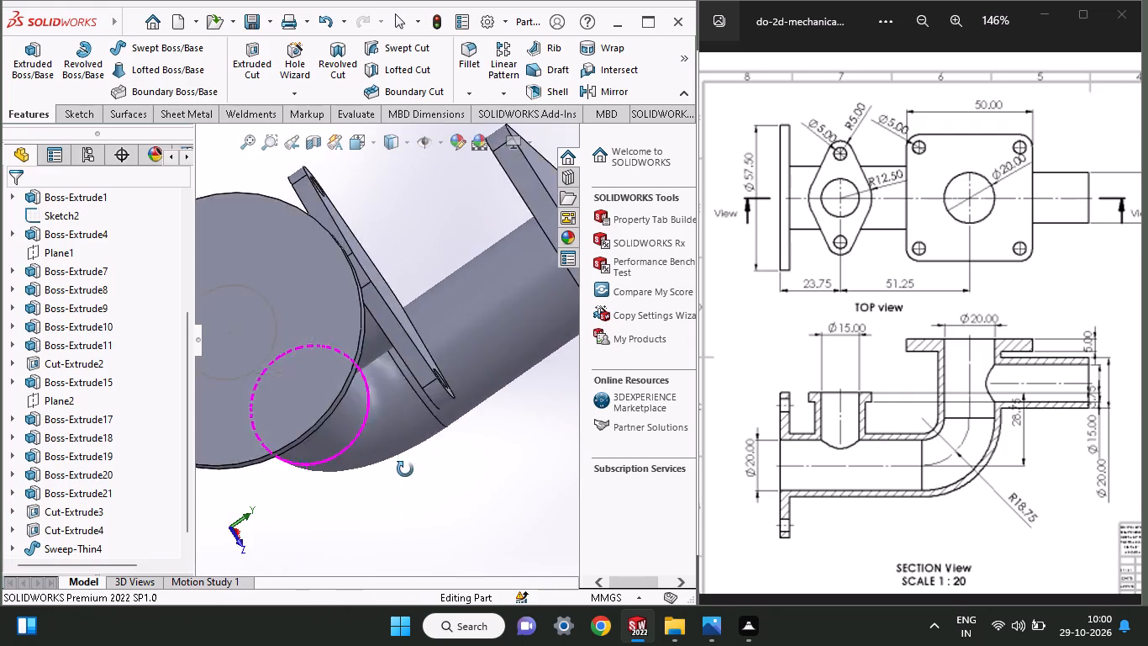
middle_drag(405, 469, 459, 413)
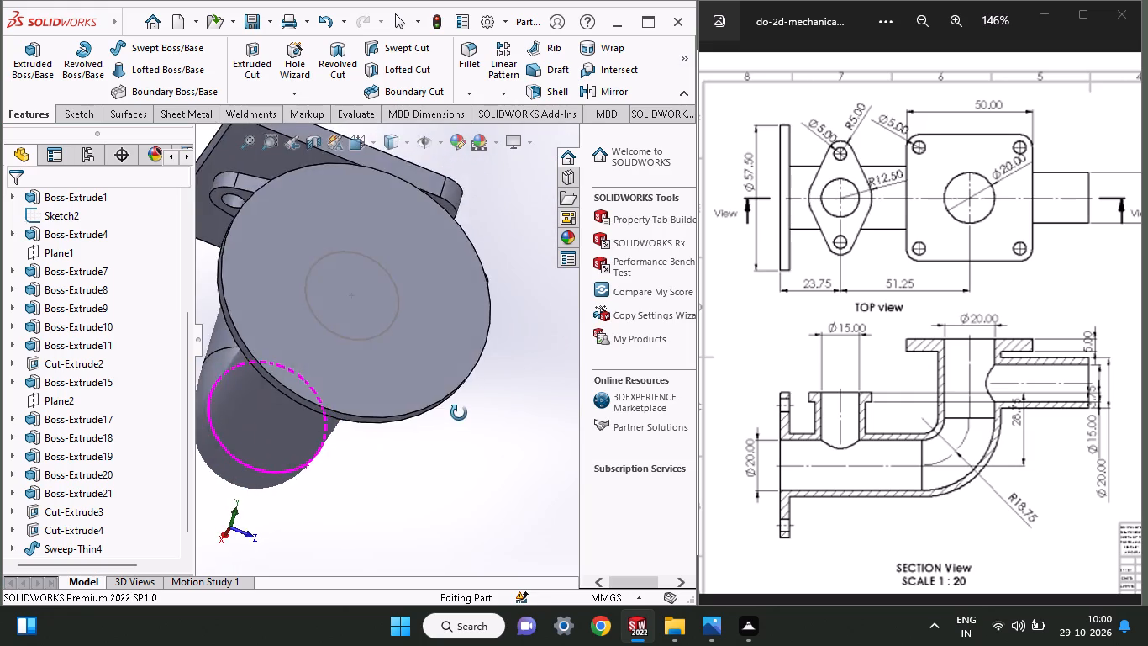
middle_drag(459, 413, 458, 452)
click(372, 490)
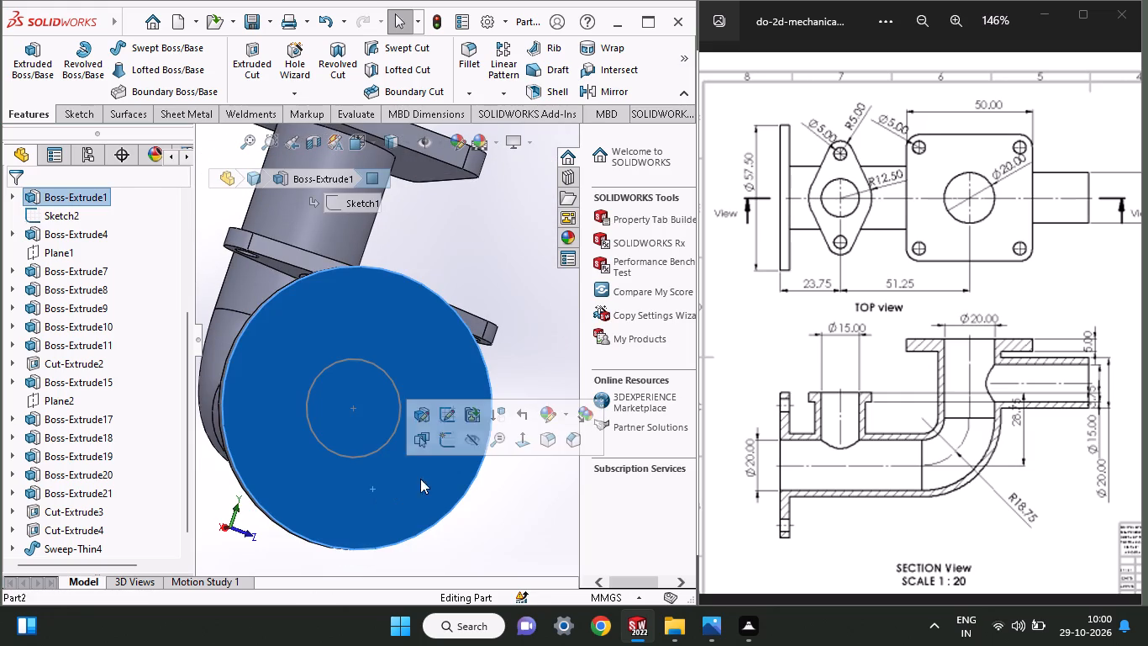
click(446, 448)
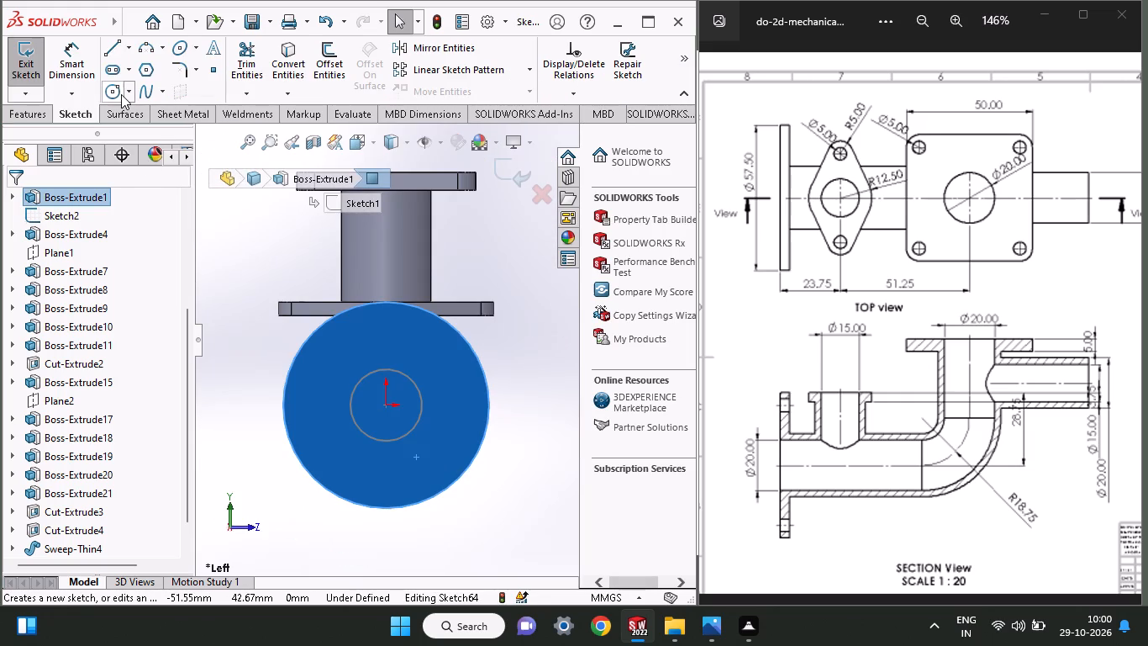
click(118, 92)
click(383, 406)
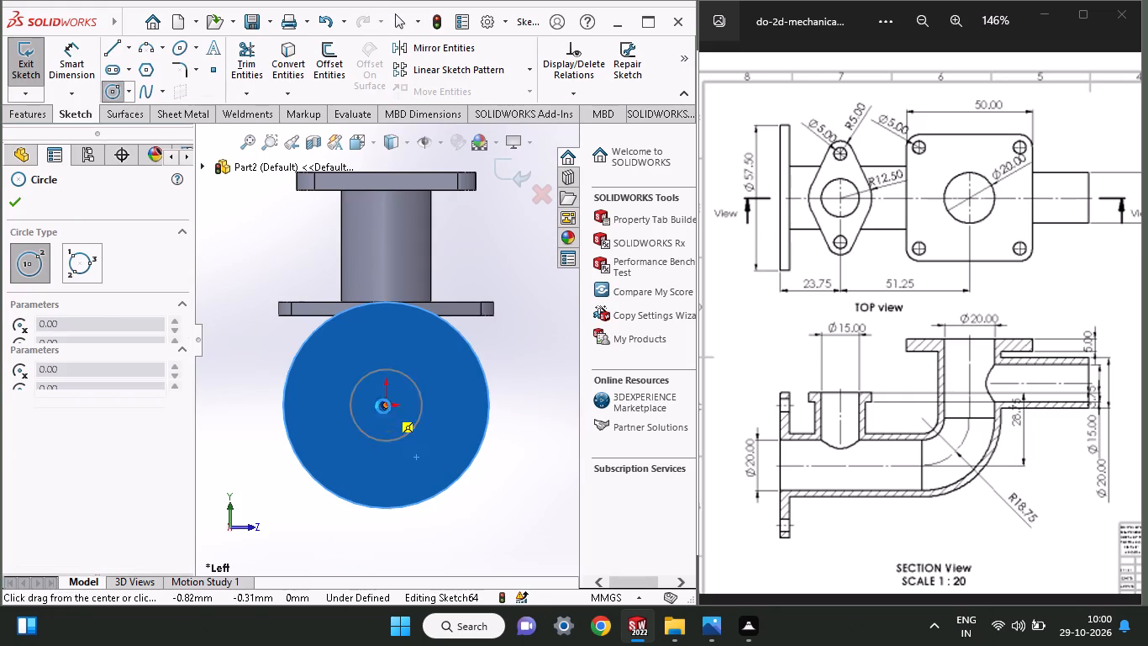
click(403, 437)
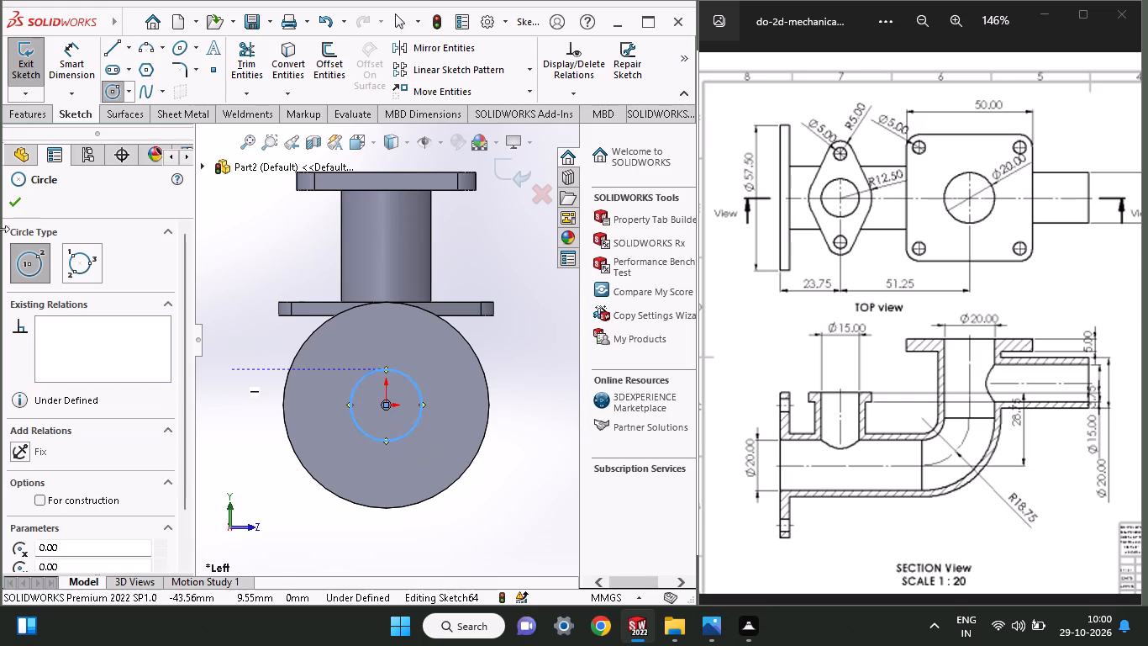
Cut the 20 mm circle 58 mm deep as a blind cut through the round flange along the horizontal pipe.
click(40, 108)
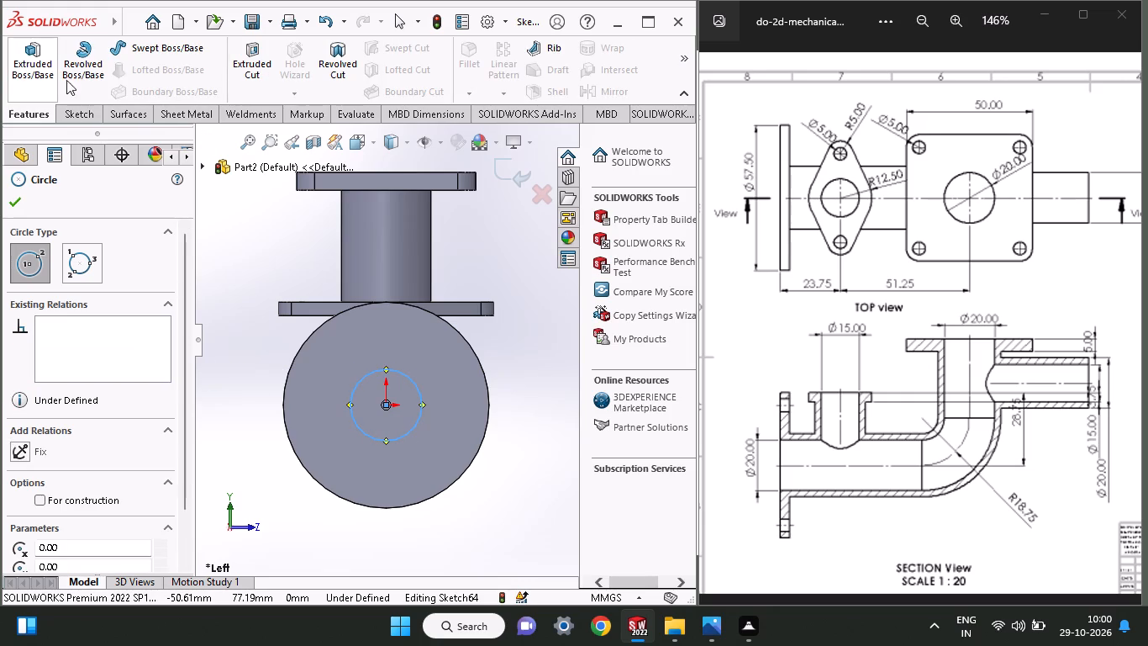
click(242, 55)
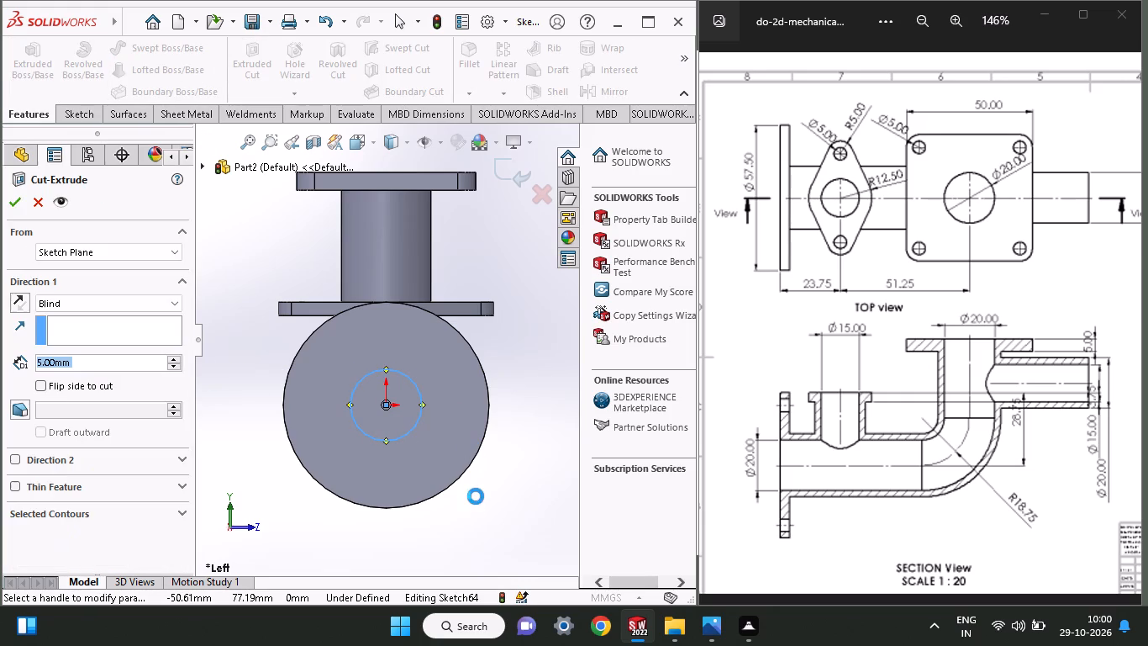
middle_drag(476, 496, 356, 515)
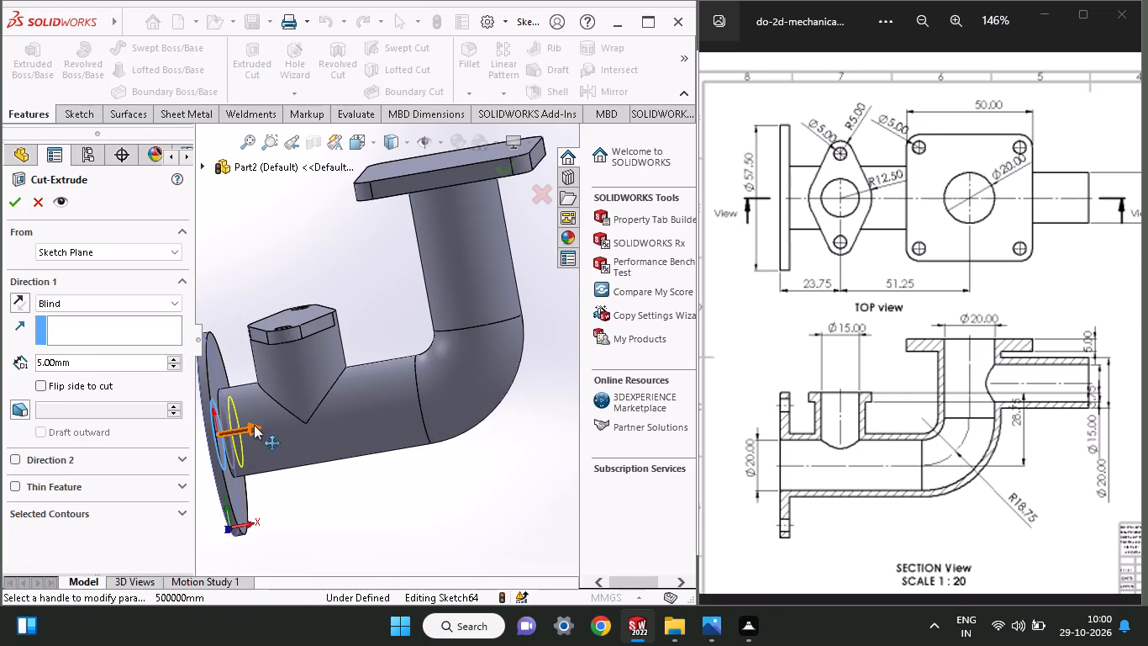
drag(254, 425, 421, 401)
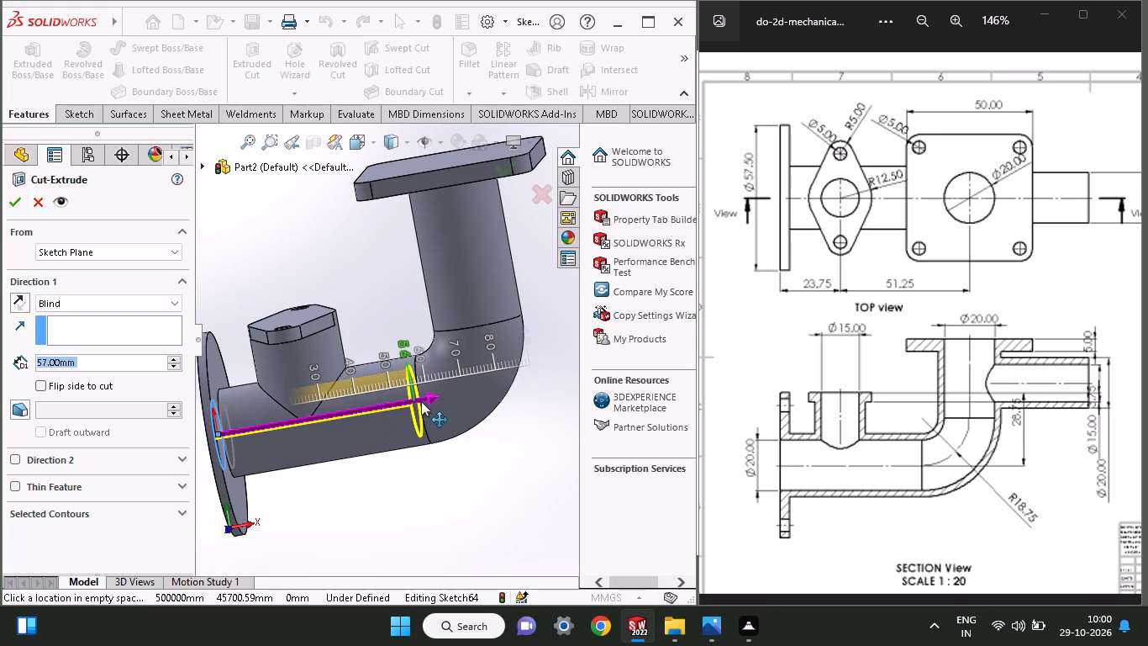
drag(421, 401, 425, 401)
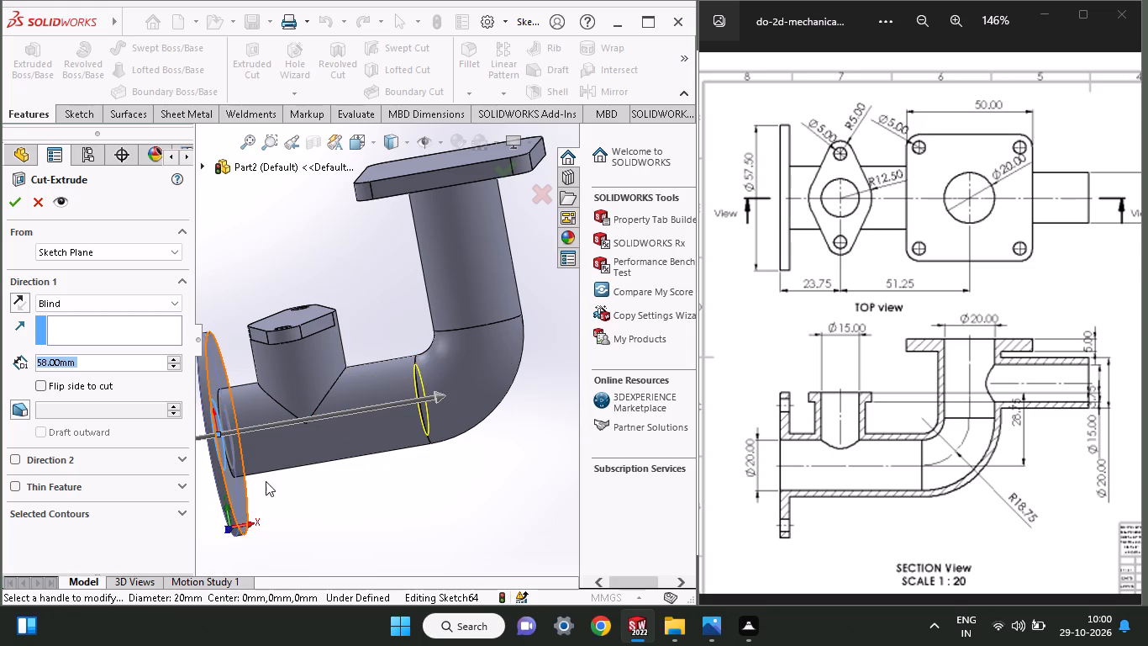
click(8, 195)
On the top face of the diamond-shaped flange, sketch a circle about 18 mm in diameter centred between the two bolt holes.
middle_drag(301, 495, 358, 495)
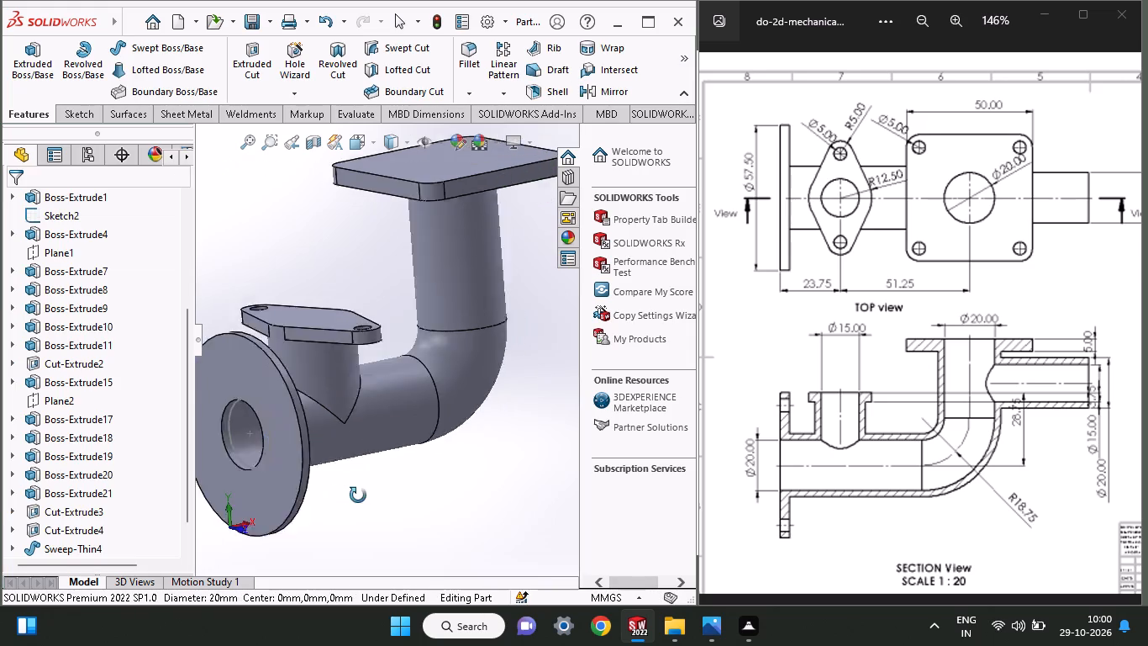
middle_drag(358, 495, 419, 465)
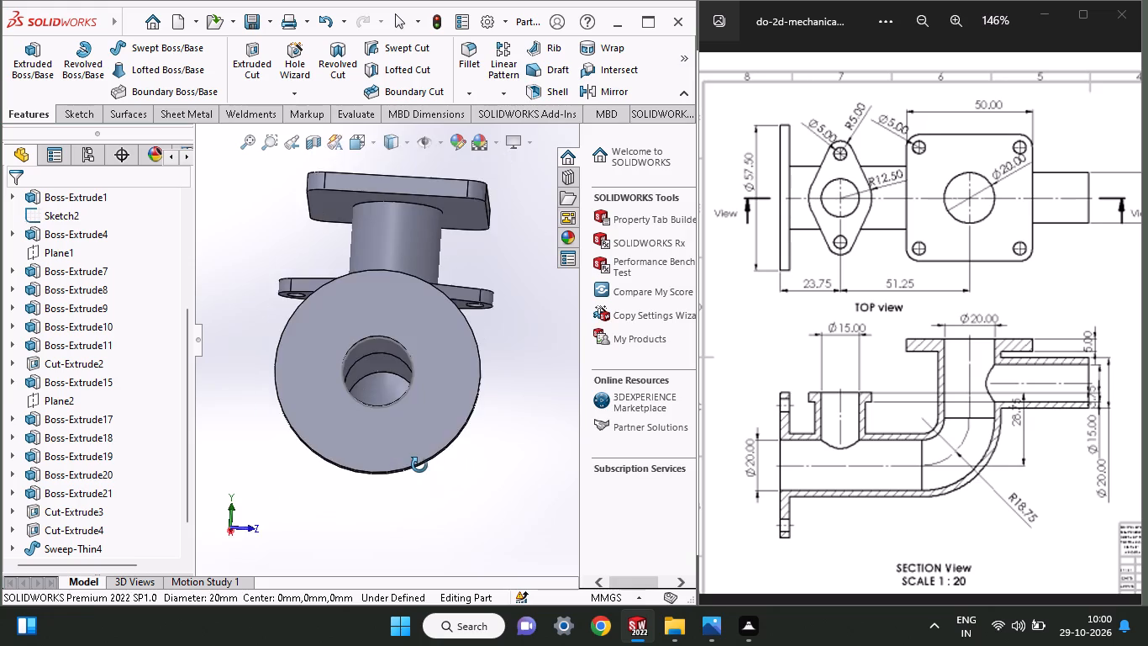
middle_drag(419, 465, 390, 482)
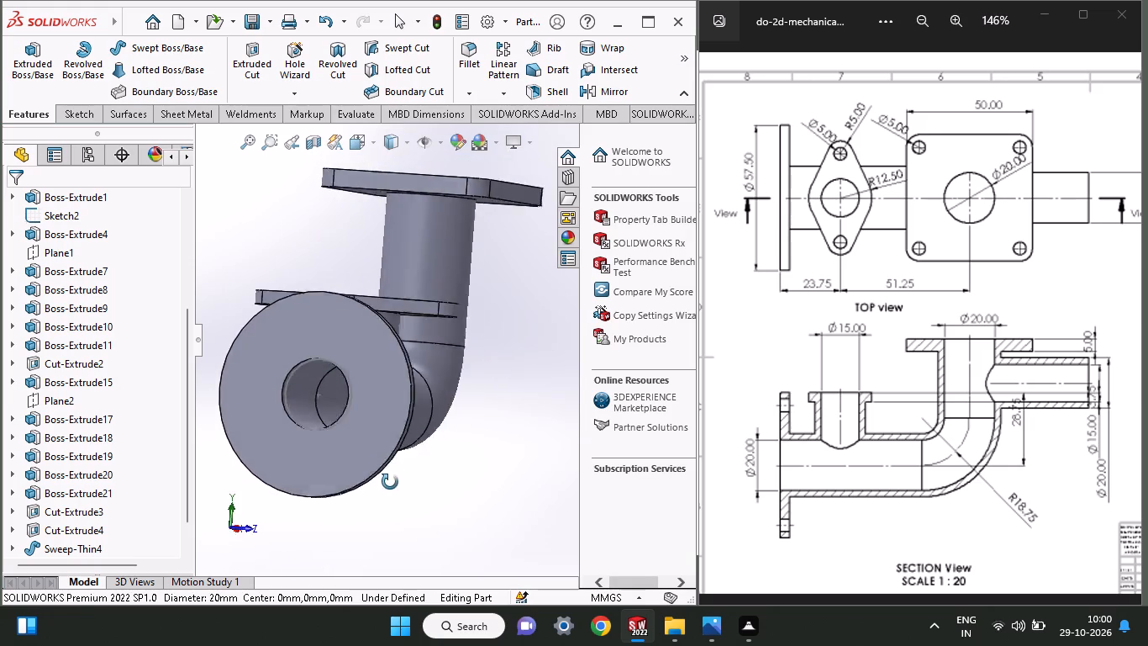
middle_drag(390, 482, 302, 511)
middle_drag(350, 477, 348, 520)
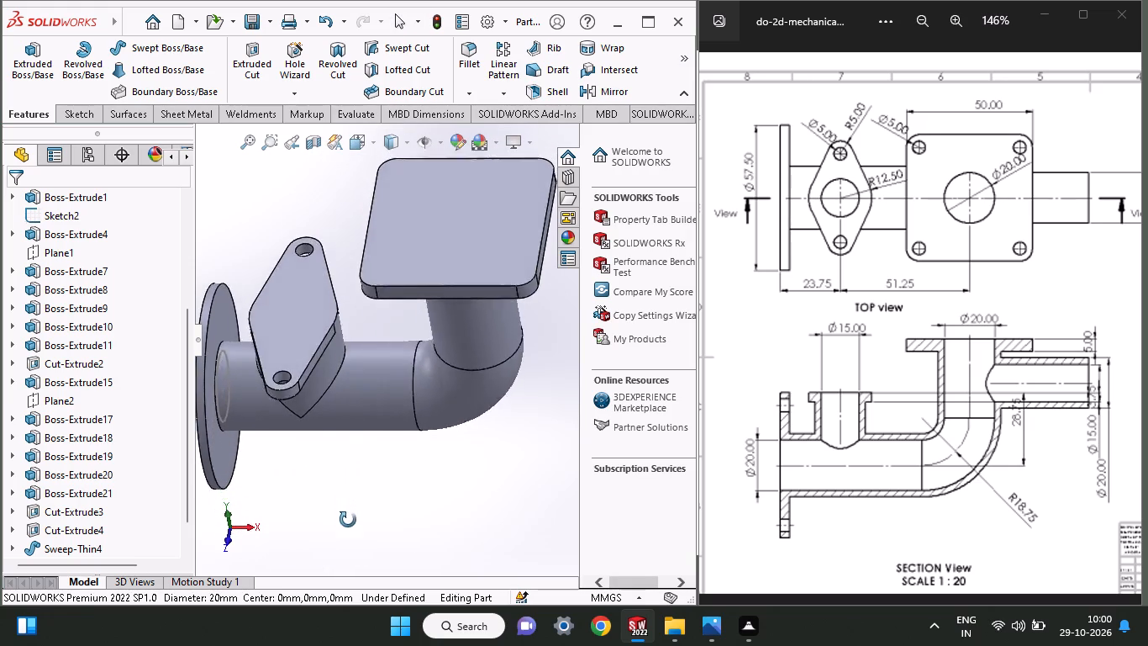
middle_drag(348, 520, 361, 550)
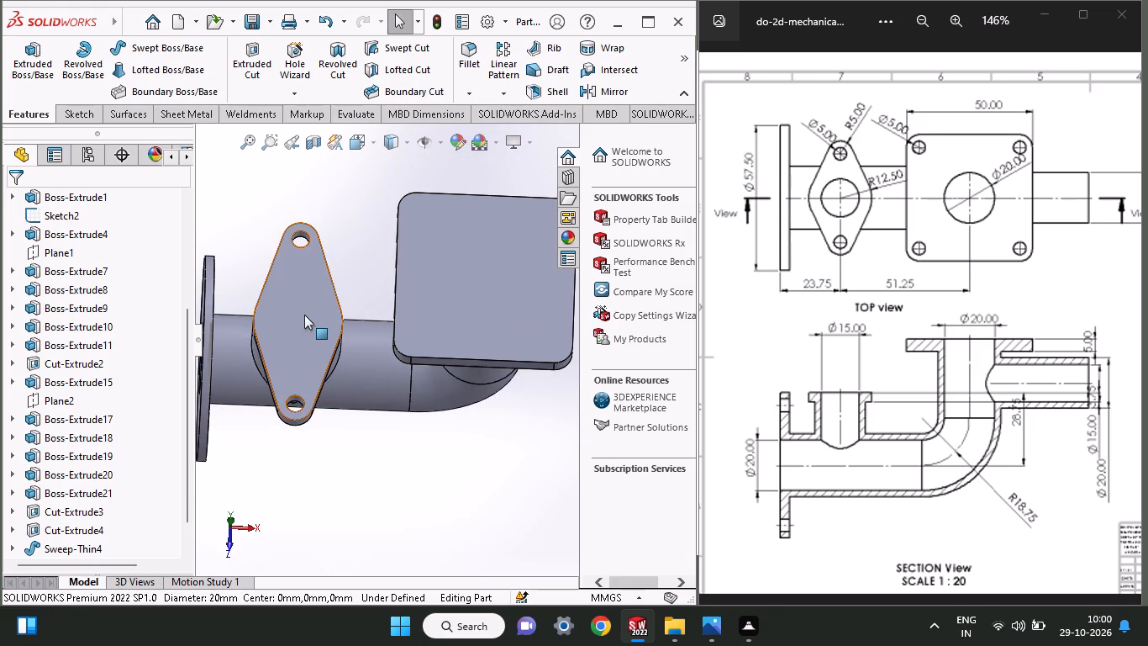
click(304, 315)
click(386, 254)
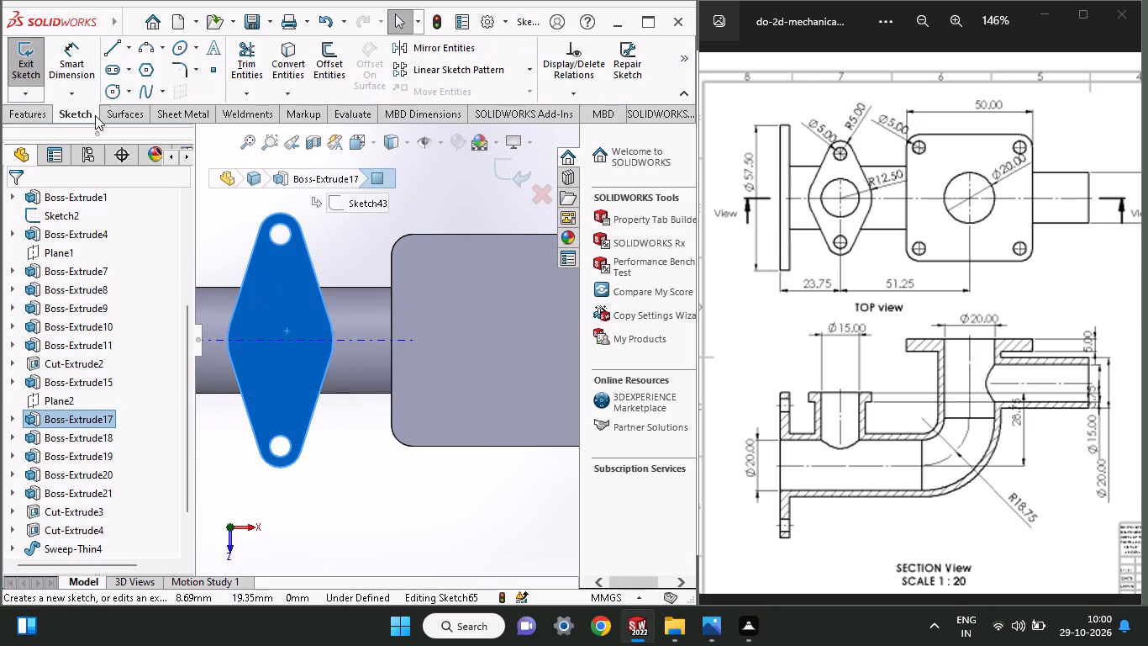
click(107, 96)
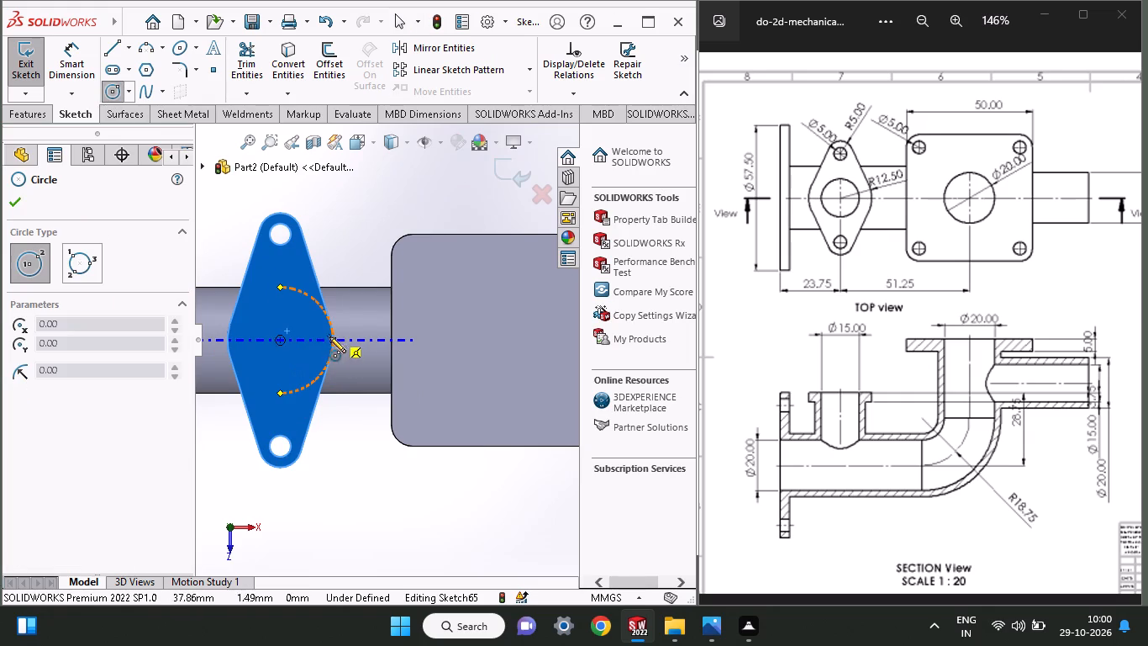
click(282, 338)
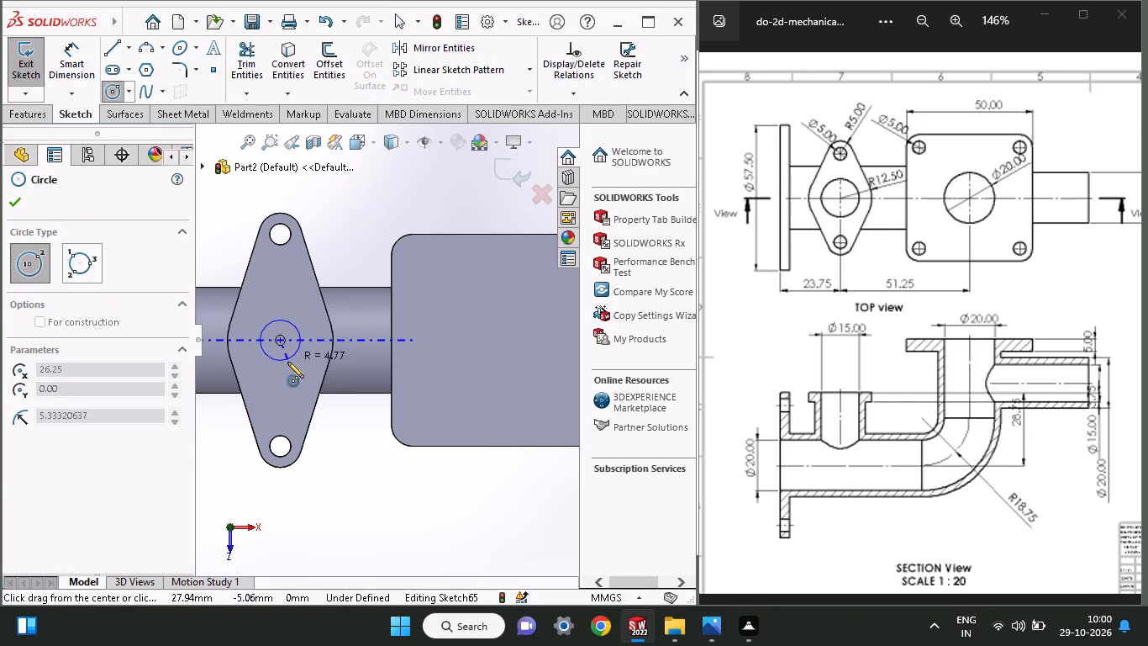
click(290, 377)
Dimension the diameter of the circle on the diamond-shaped flange as 20 mm.
click(63, 63)
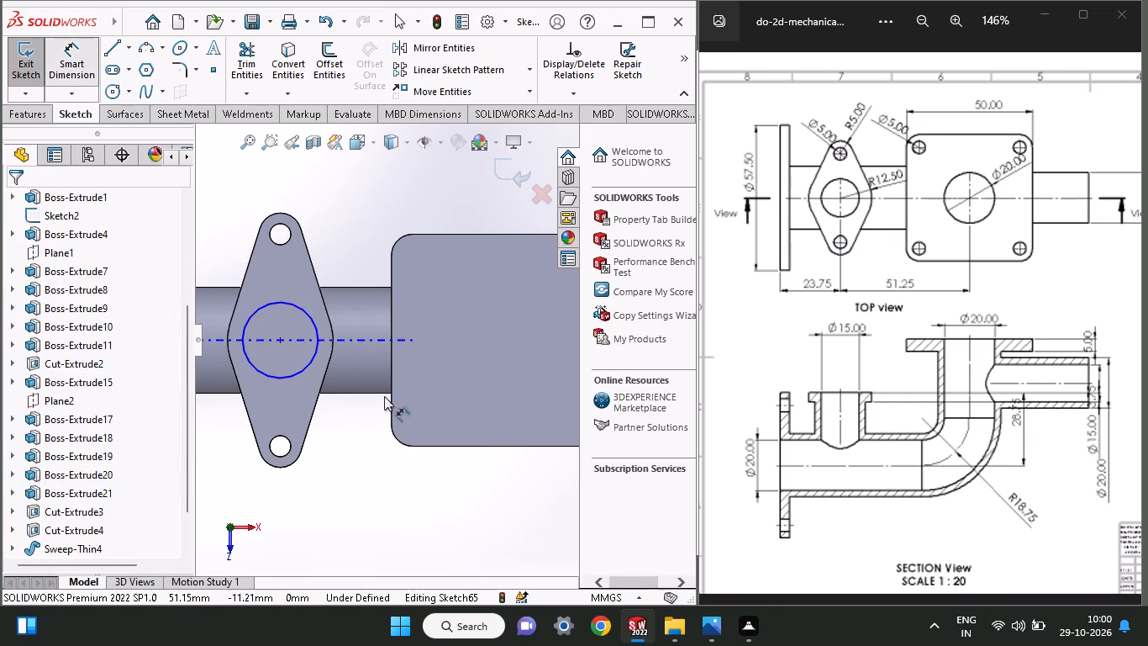
click(311, 364)
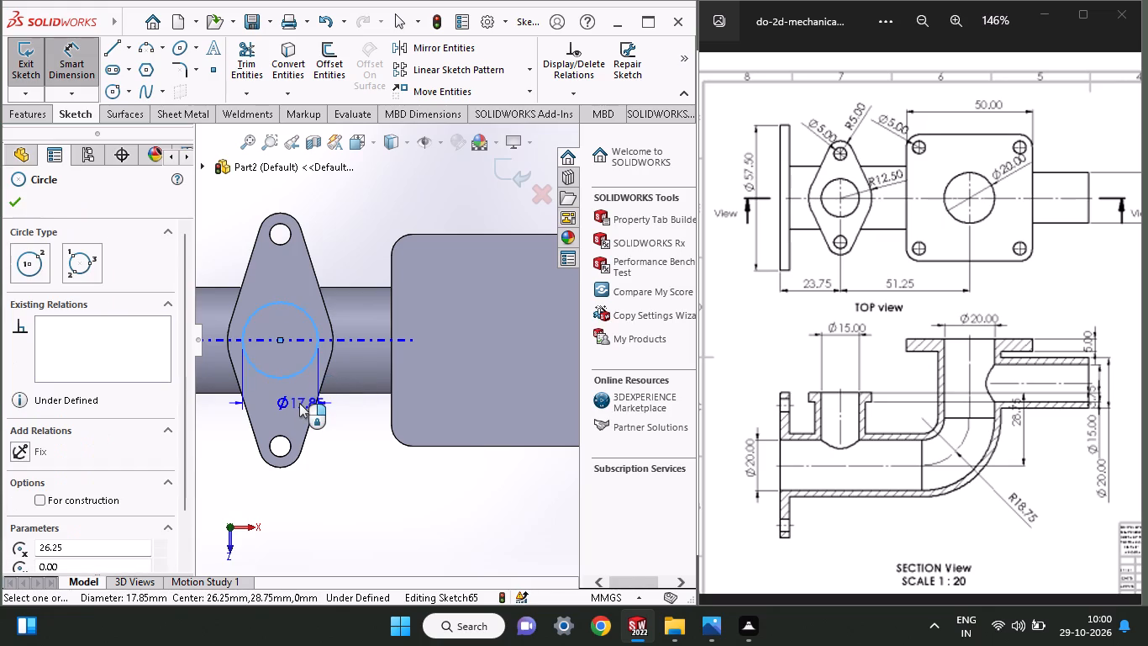
click(299, 403)
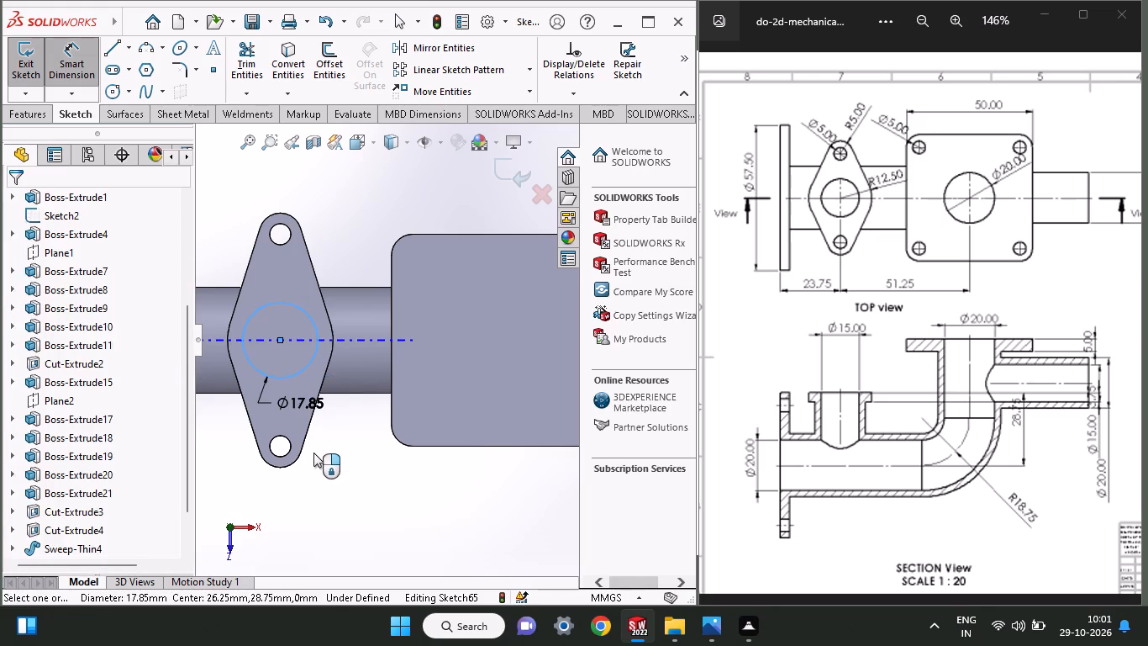
text(20)
key(Return)
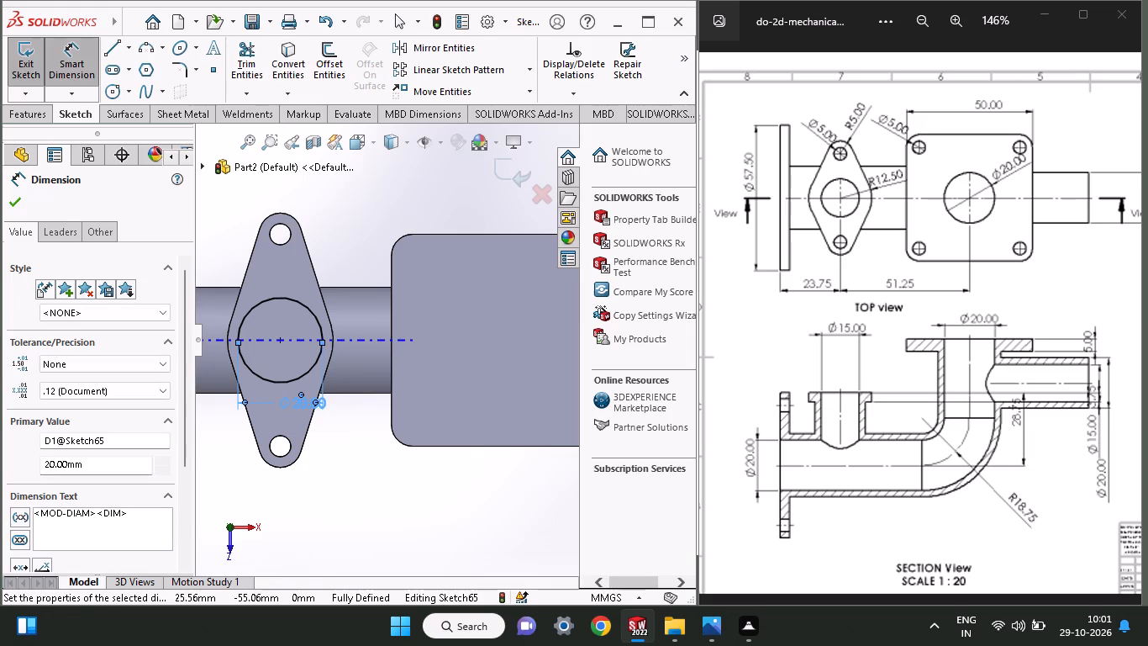
Set the diameter of the circle on the diamond-shaped flange to 15 mm.
double_click(294, 407)
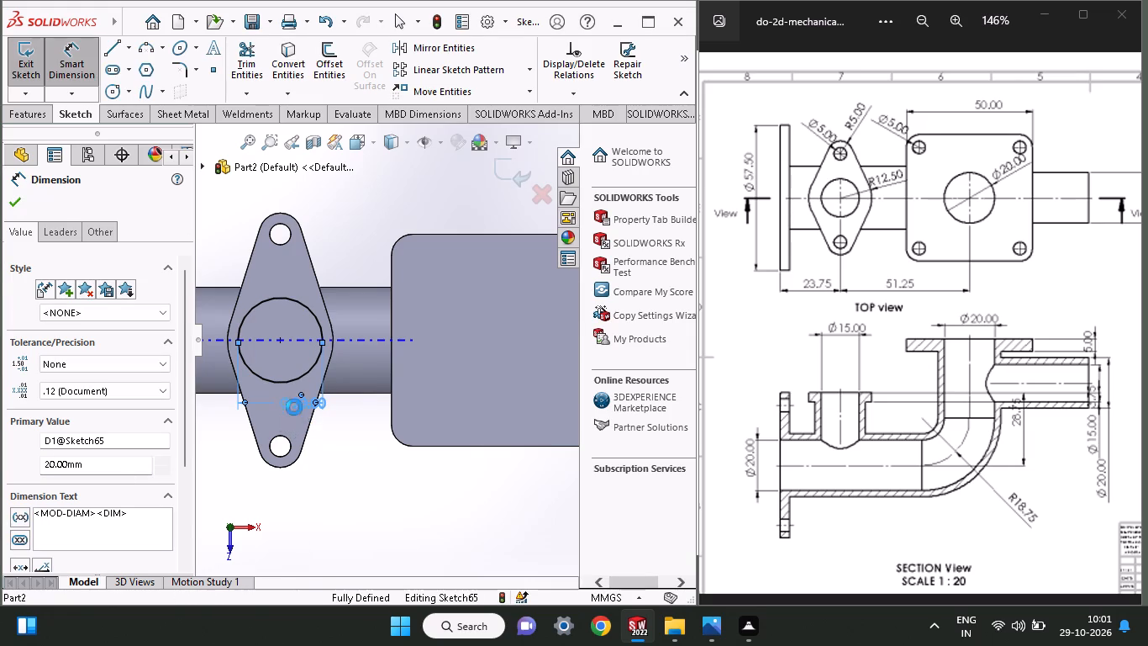
text(15)
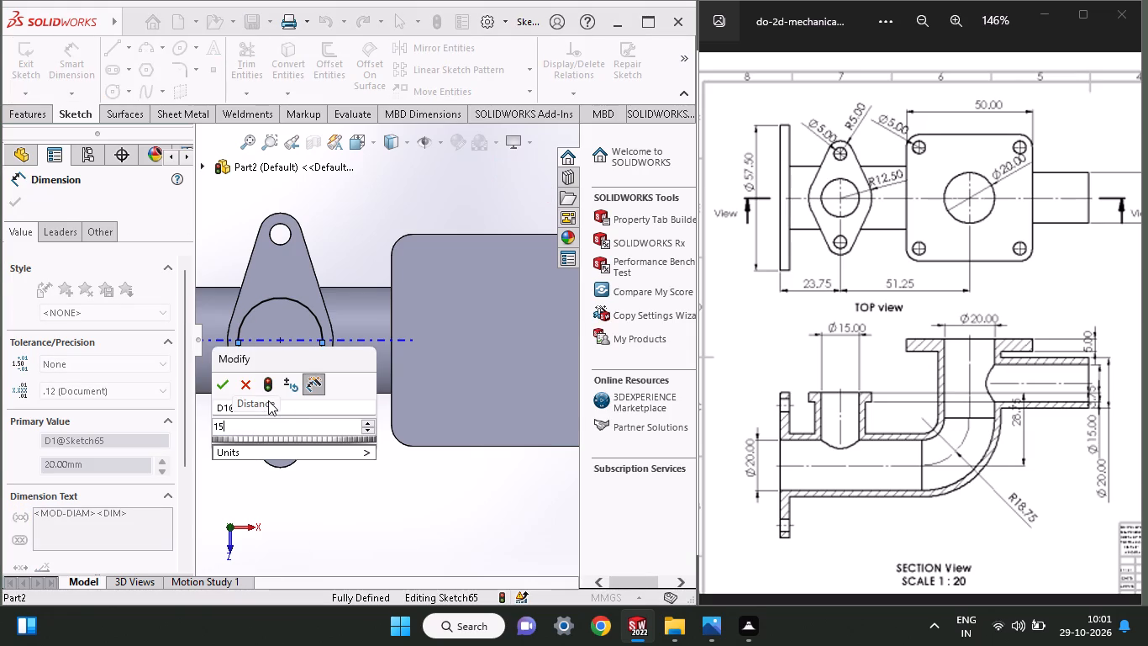
key(Return)
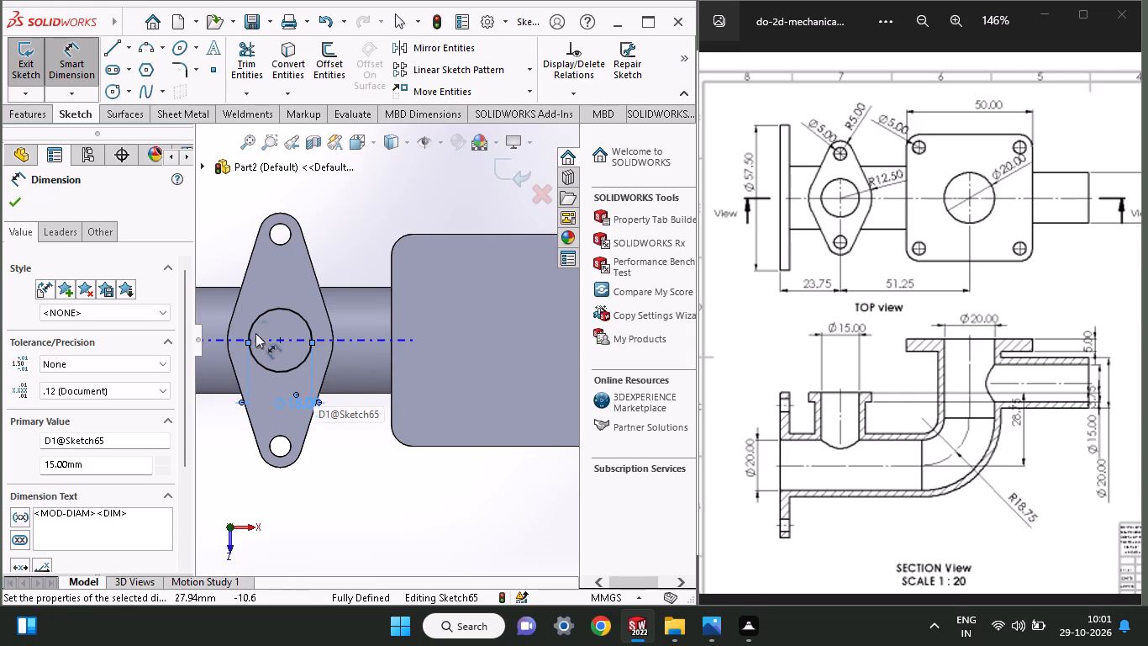
Cut the 15 mm circle 26 mm deep as a blind cut through the diamond-shaped flange into the horizontal pipe.
click(36, 112)
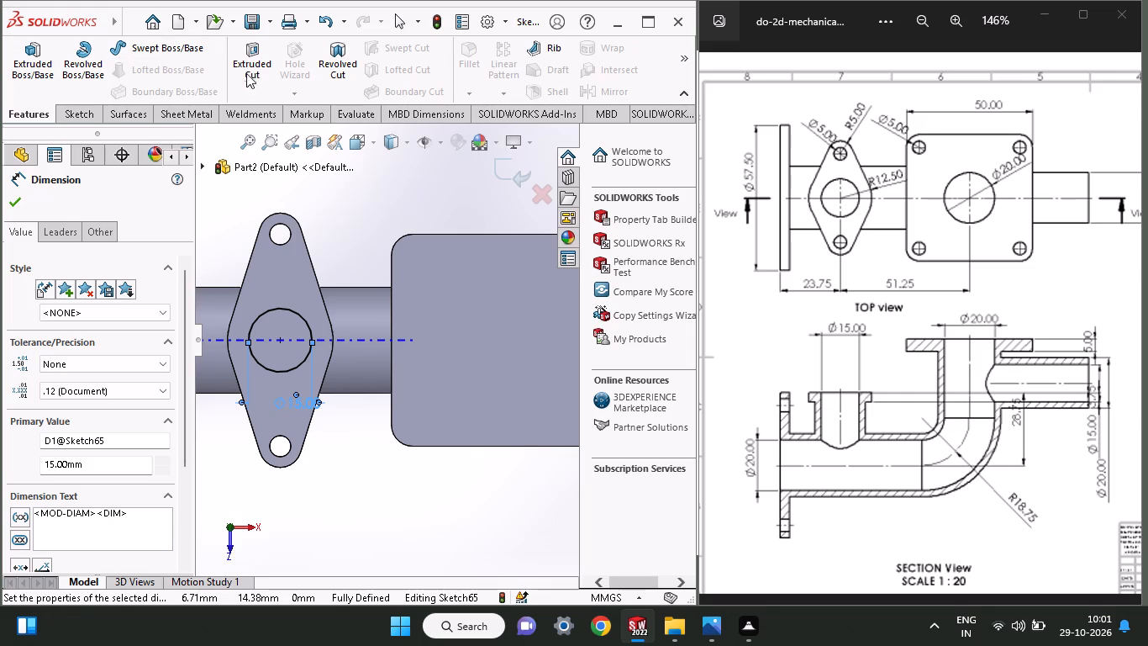
click(240, 72)
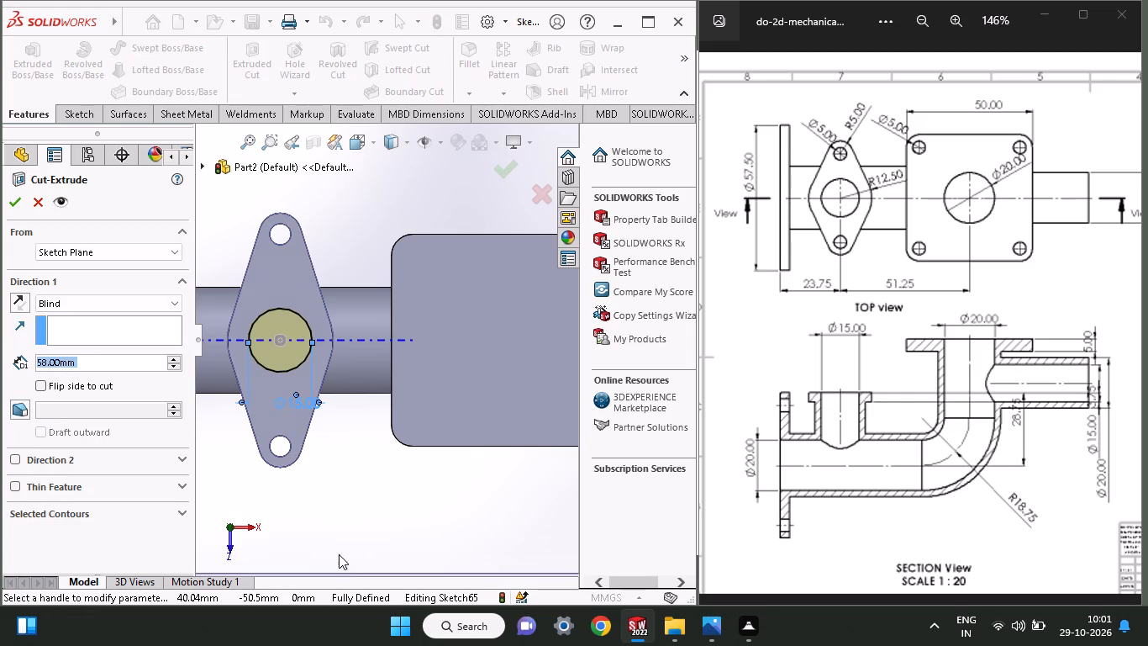
middle_drag(339, 554, 450, 500)
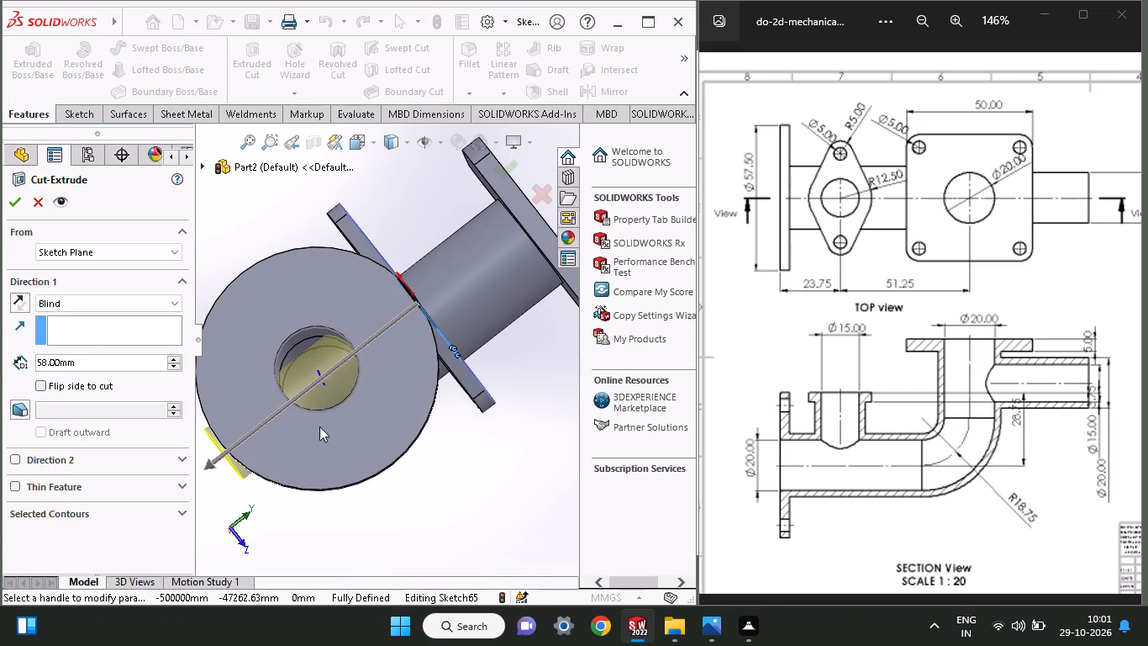
drag(211, 466, 337, 384)
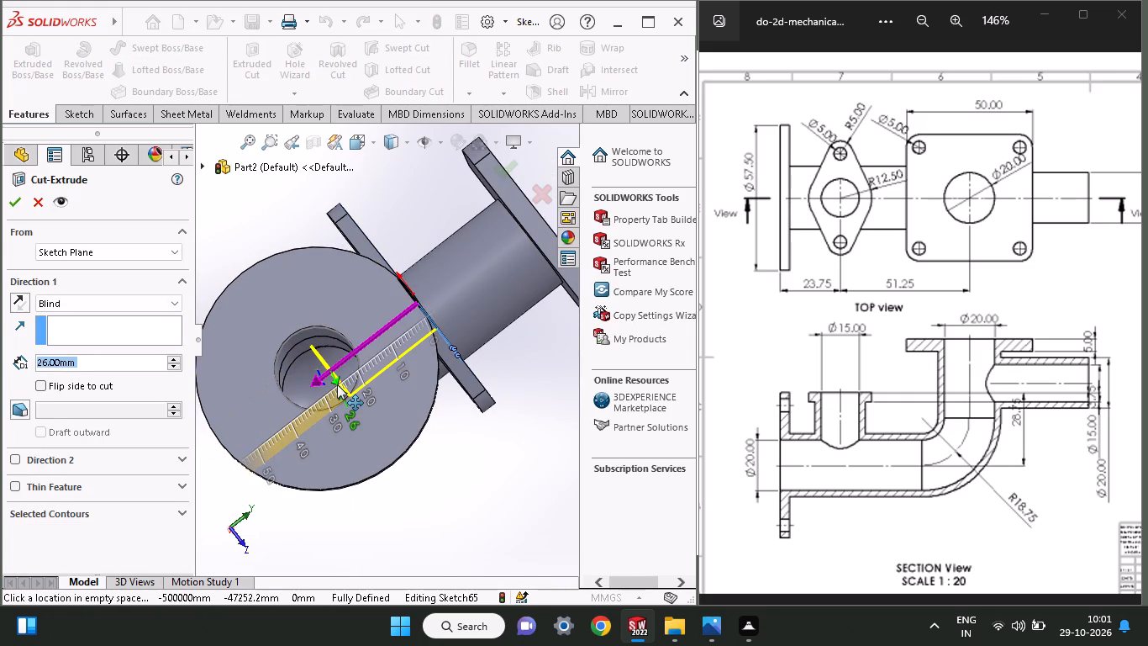
drag(337, 384, 337, 389)
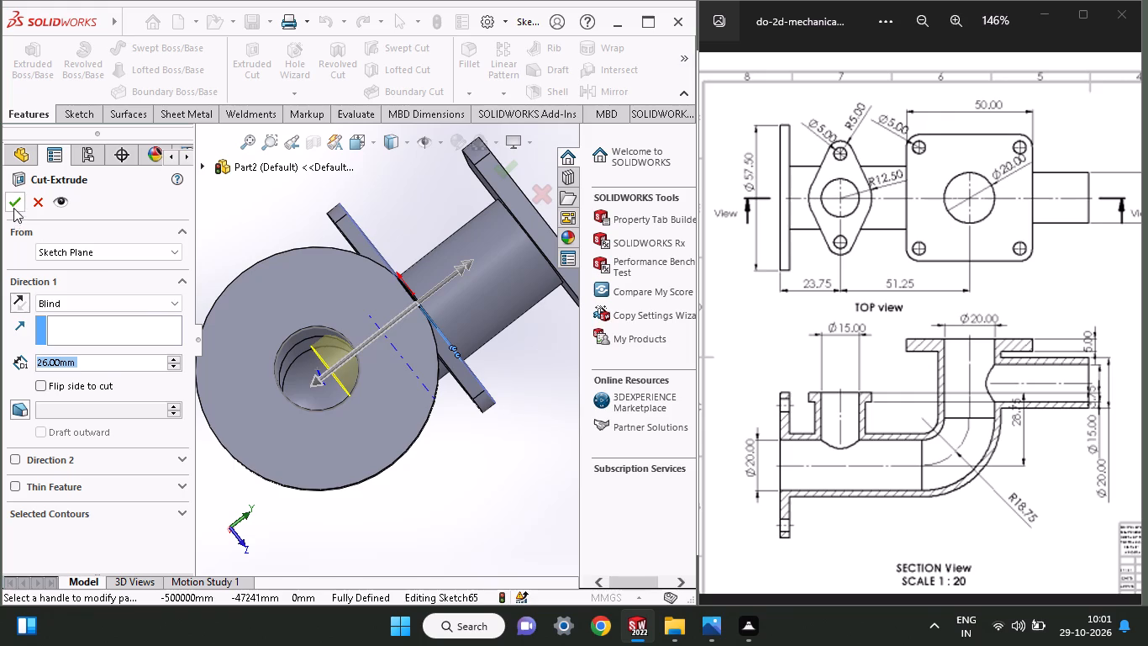
click(13, 204)
On the top face of the square flange, sketch a circle about 18 mm in diameter at the centre of the face.
middle_drag(451, 480, 408, 490)
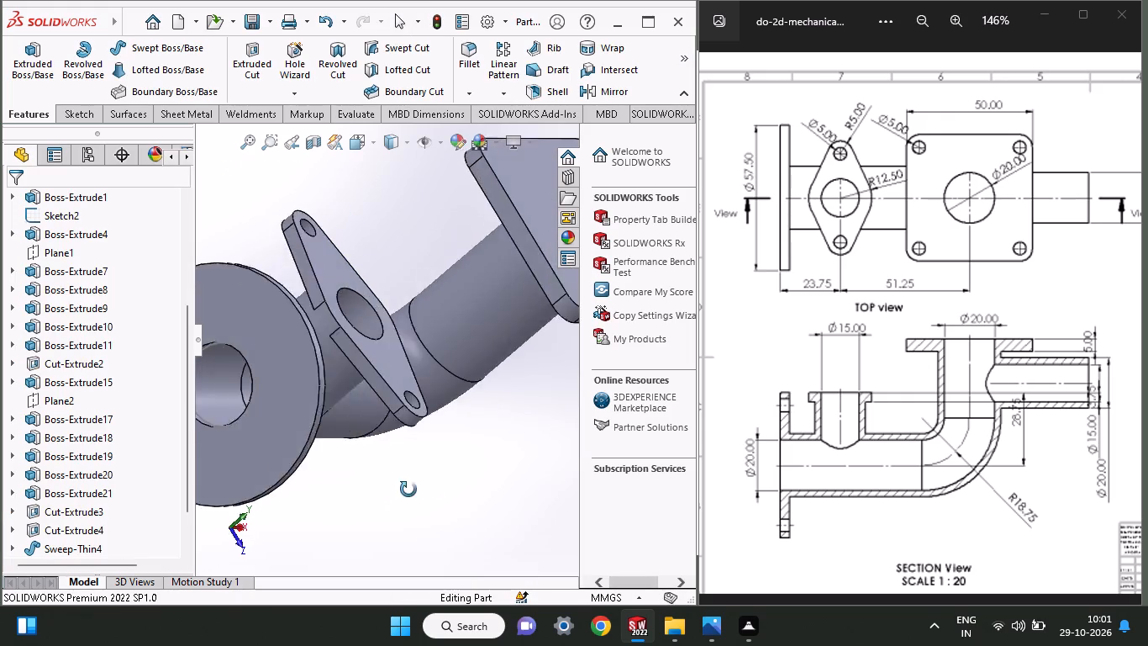
middle_drag(408, 490, 372, 418)
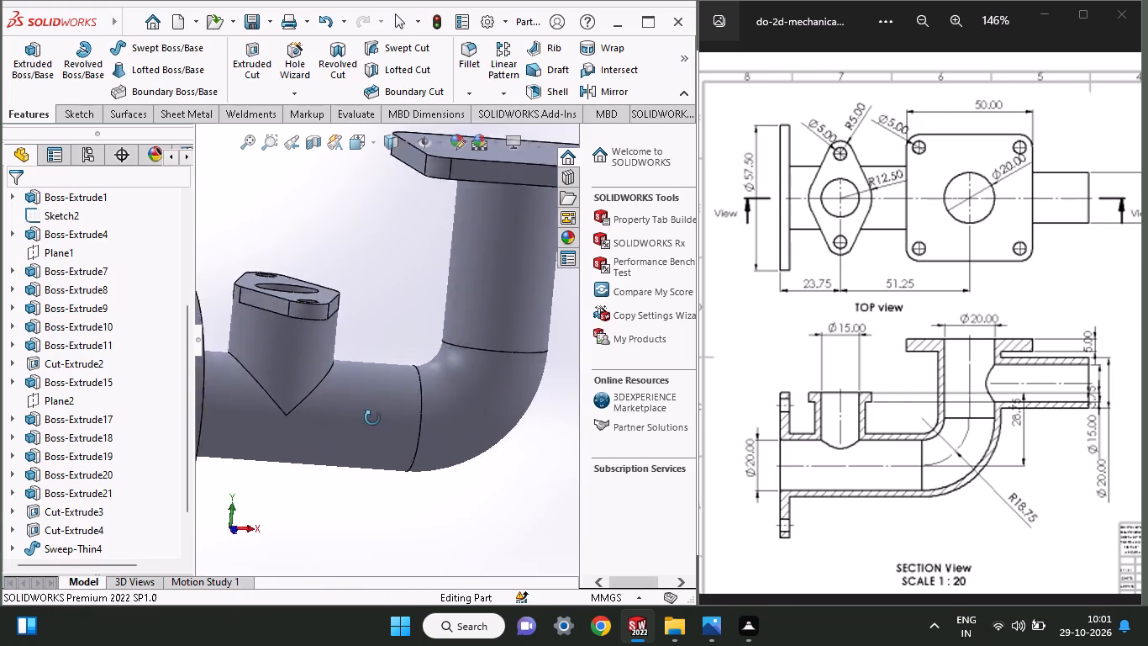
middle_drag(372, 418, 342, 549)
click(412, 272)
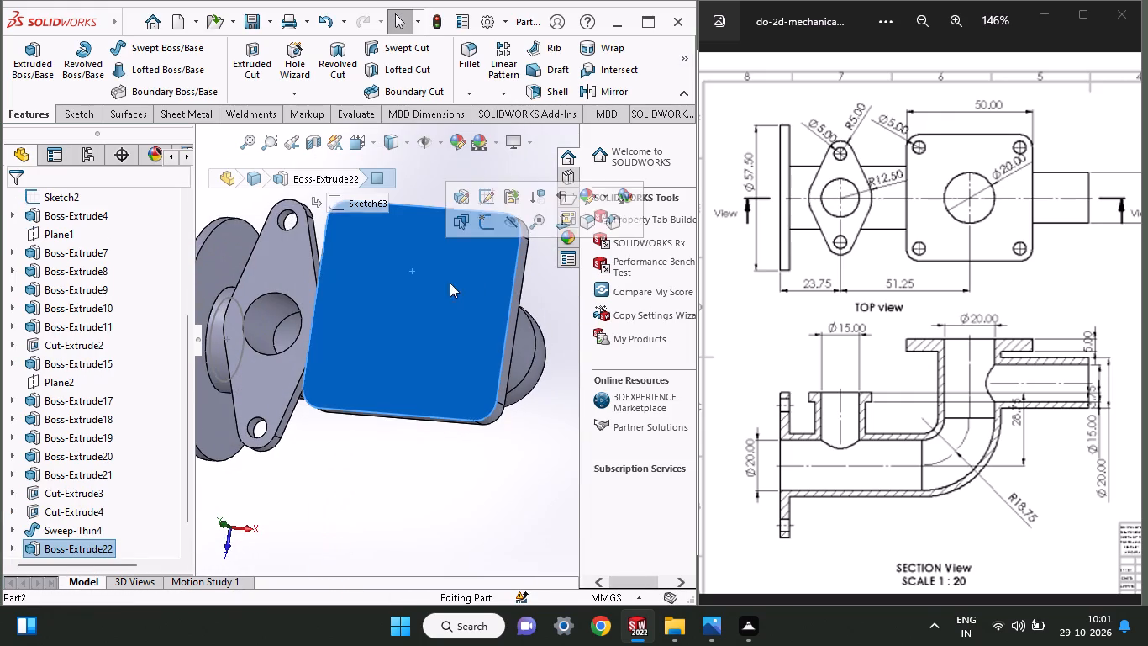
click(489, 226)
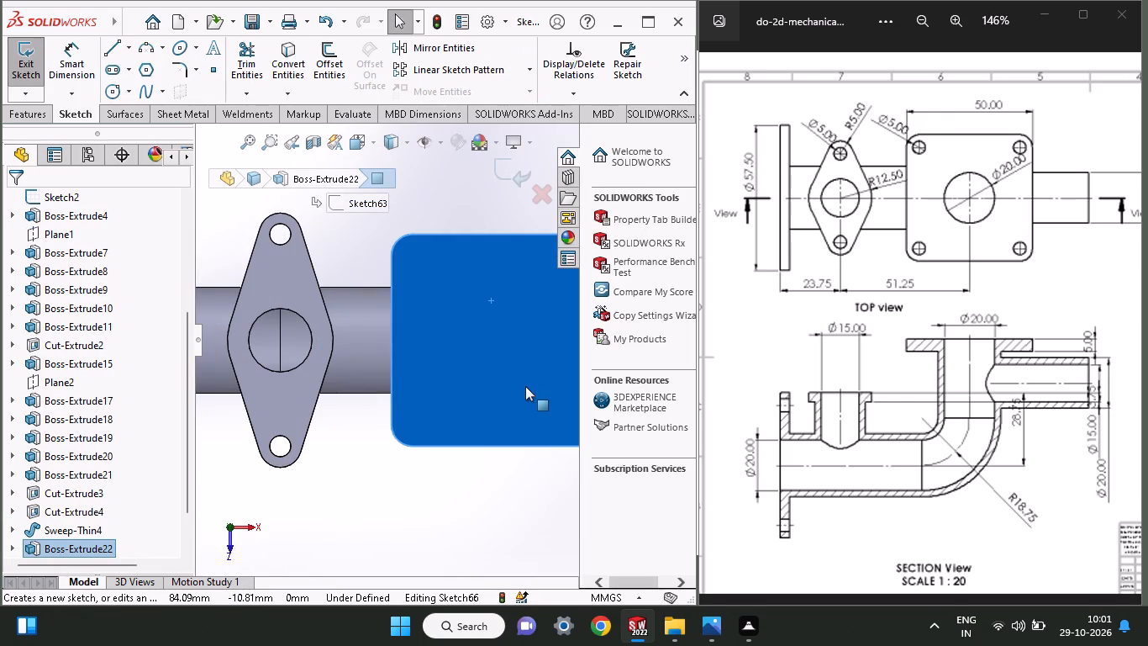
ctrl+scroll(525, 386, up, 3)
ctrl+scroll(480, 312, down, 3)
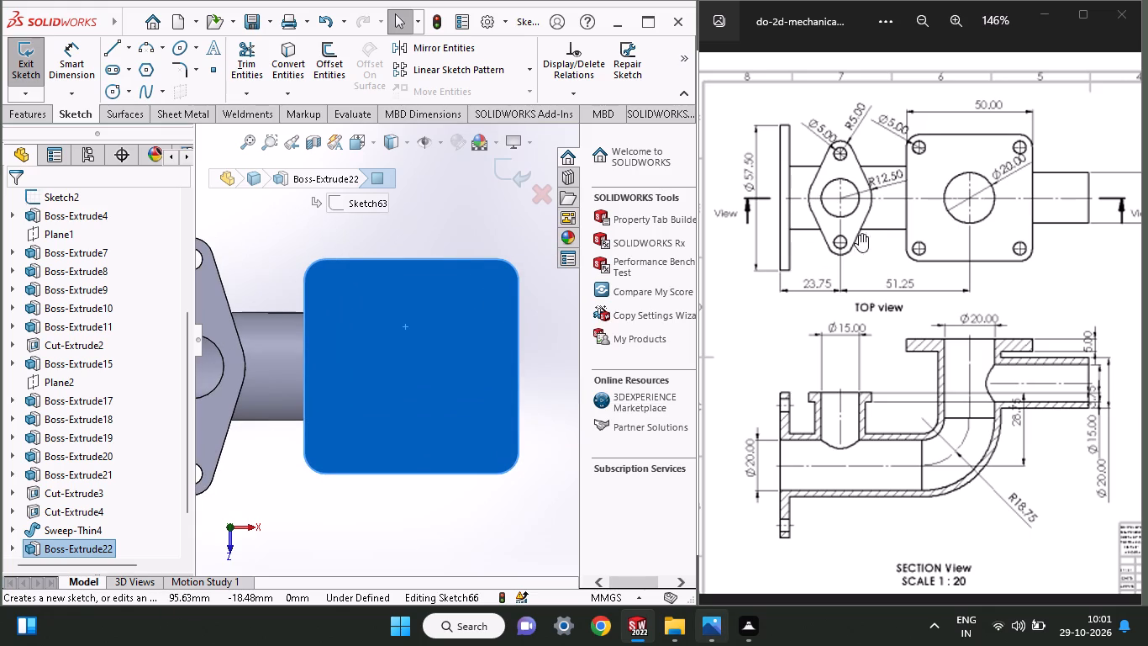
click(117, 90)
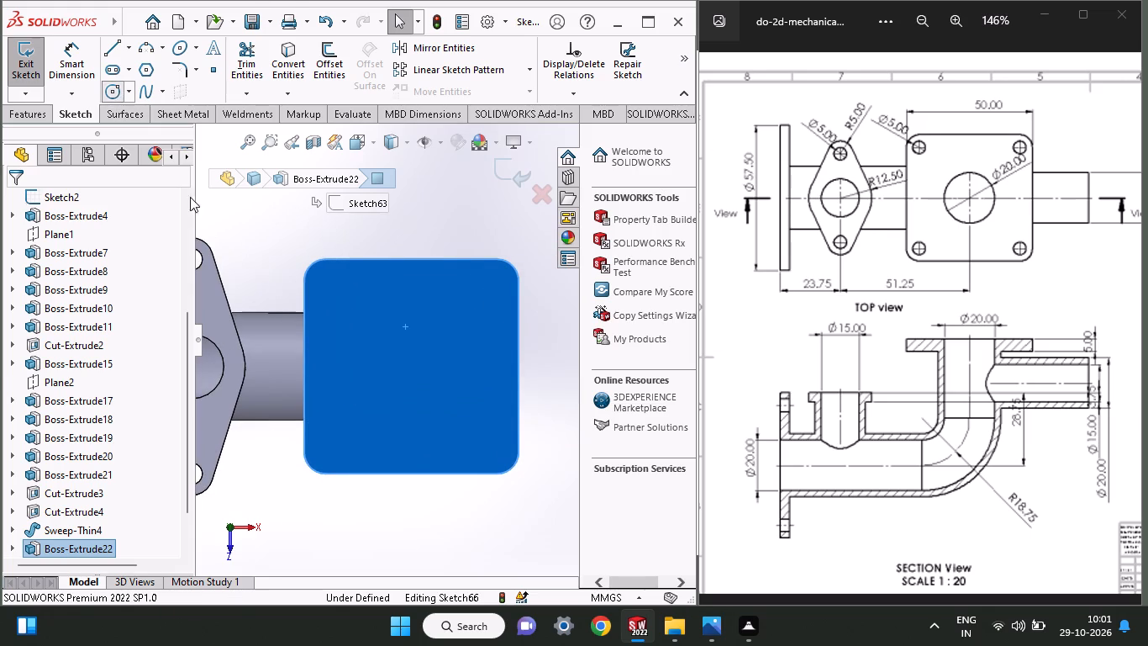
click(413, 362)
click(431, 400)
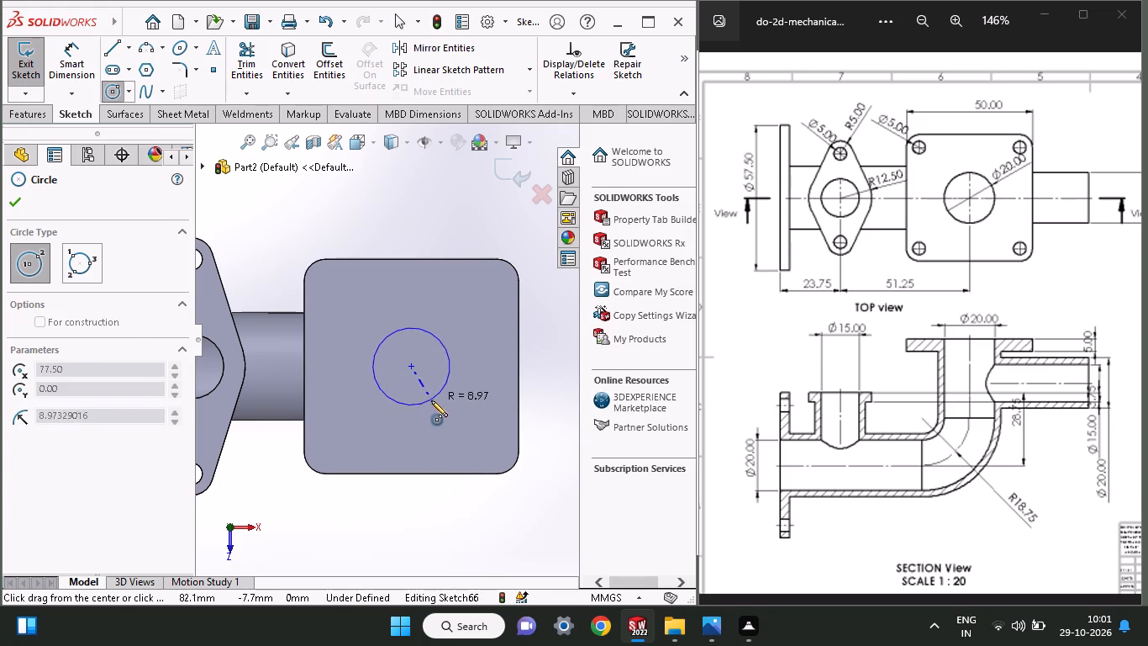
Dimension the diameter of the square flange's central circle as 20 mm.
click(80, 68)
click(434, 405)
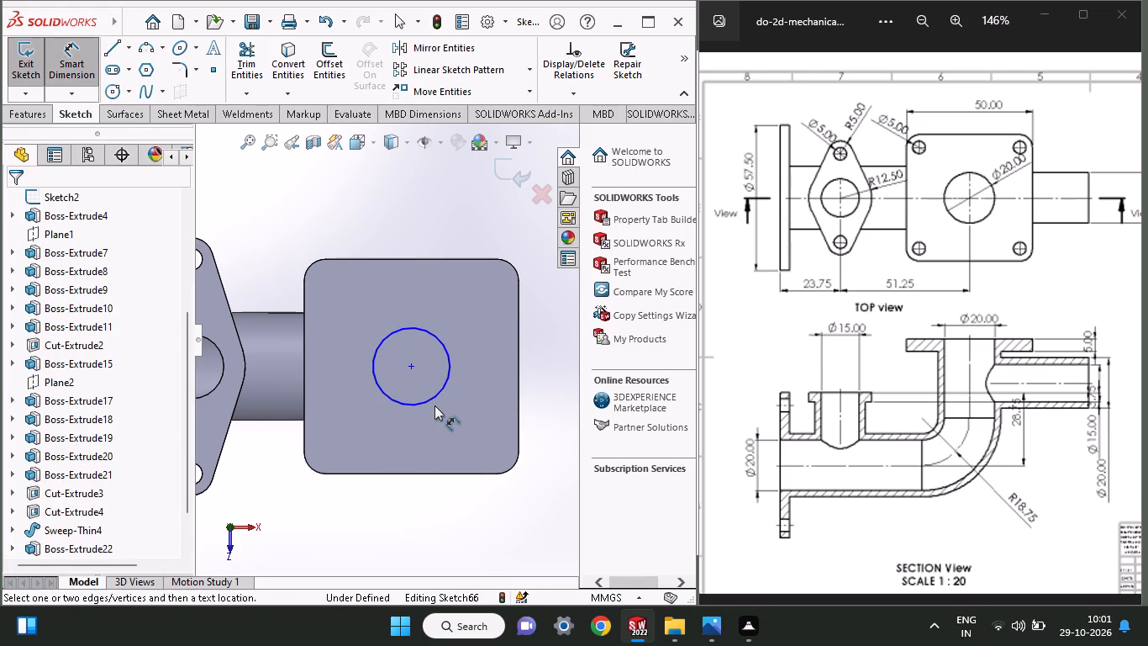
click(436, 392)
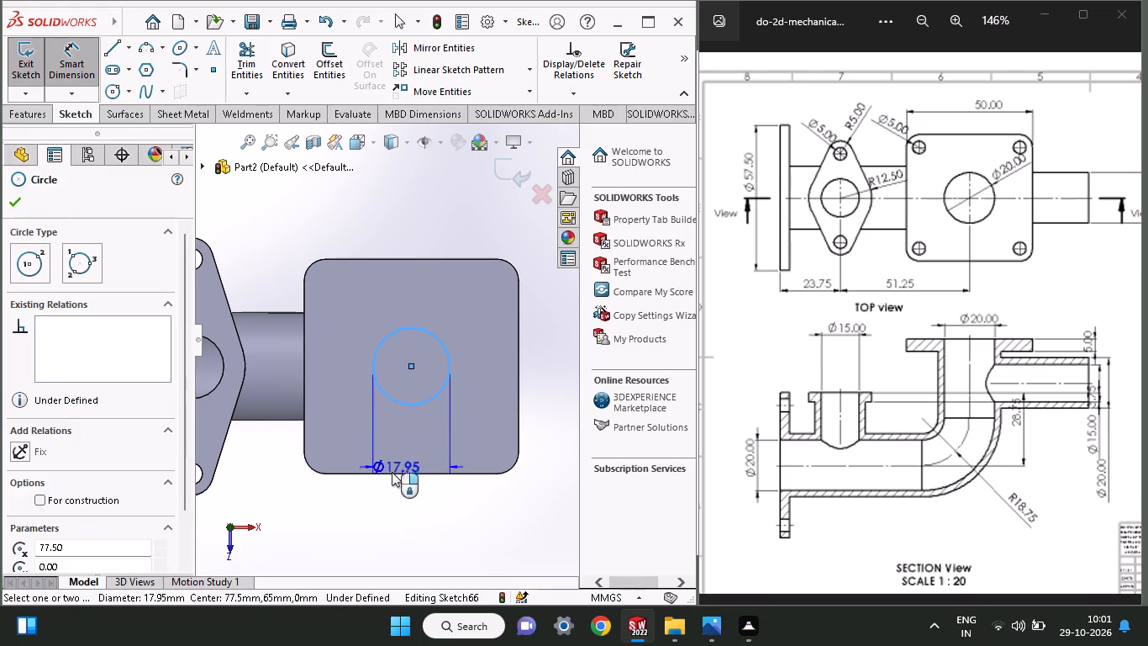
click(364, 495)
text(20)
key(Return)
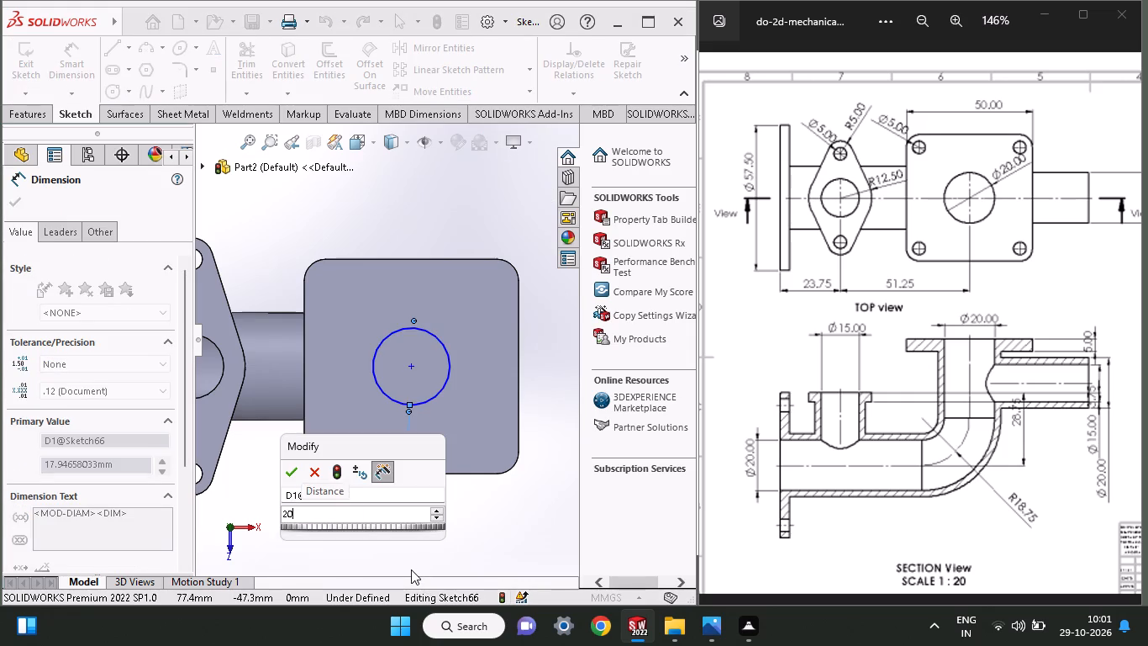
Cut the 20 mm circle 26 mm deep as a blind cut through the square flange down the vertical pipe.
click(25, 121)
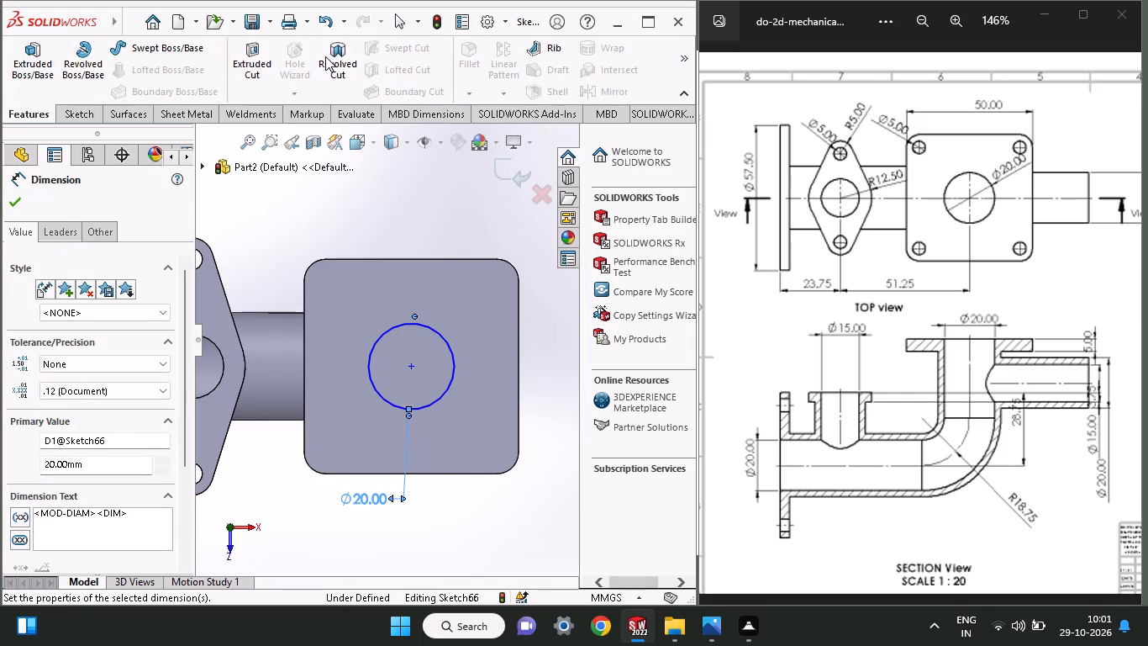
click(261, 83)
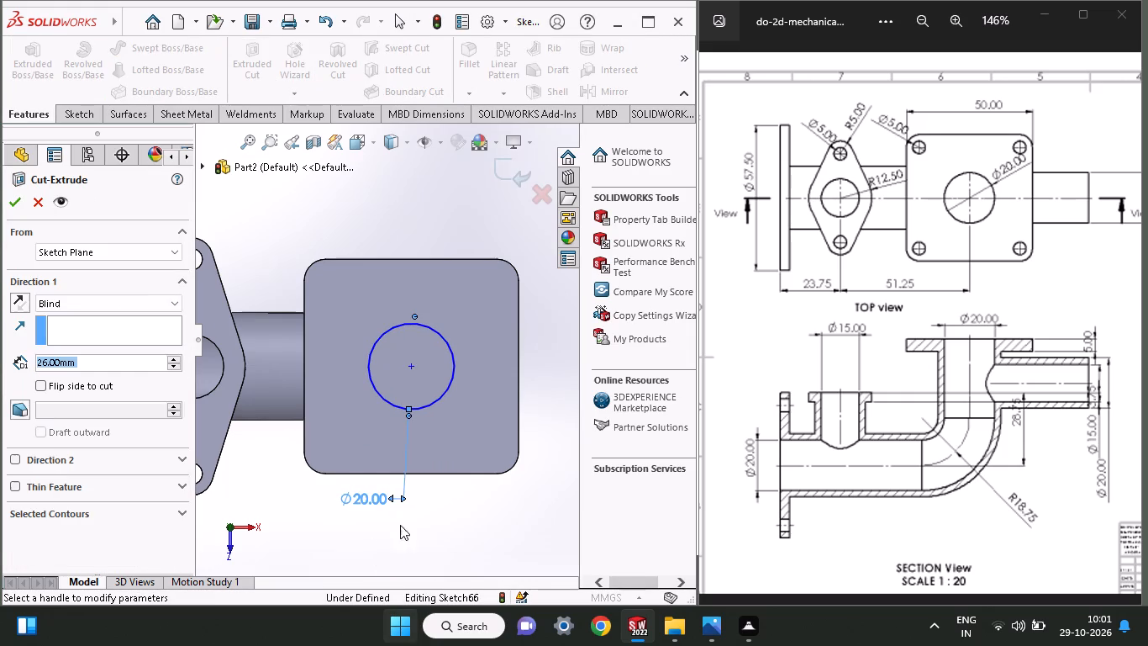
middle_drag(398, 511, 403, 396)
click(12, 203)
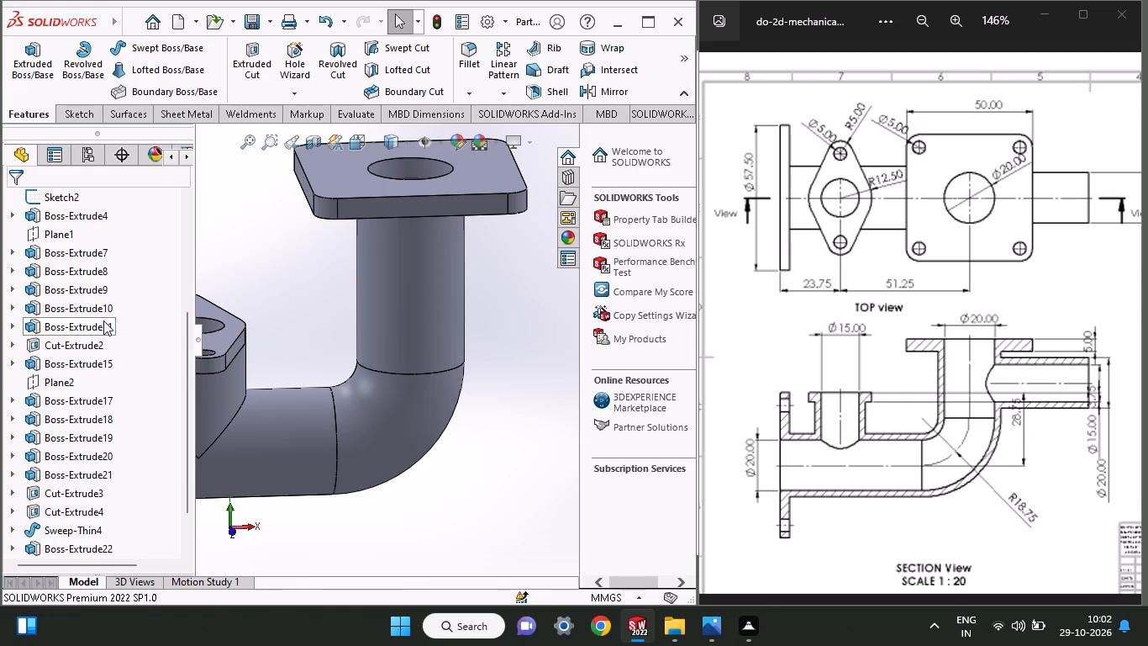
On the square flange's top face, sketch a circle about 4.8 mm in diameter, concentric with the rear rounded corner nearest the diamond-shaped flange.
middle_drag(218, 254, 203, 382)
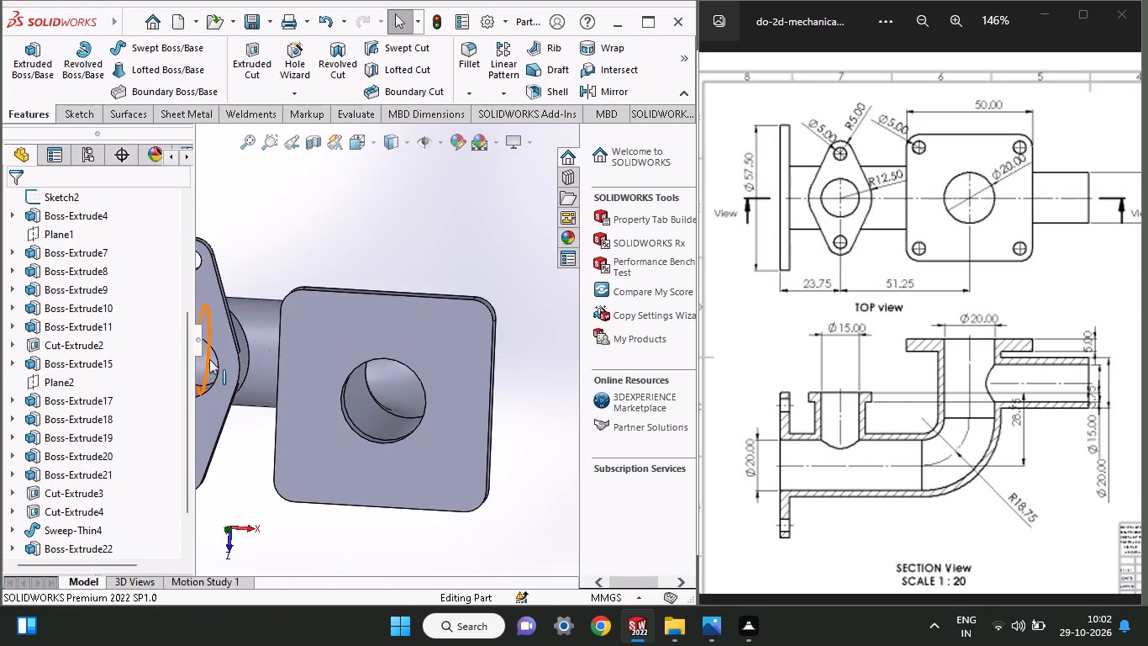
click(298, 318)
click(377, 272)
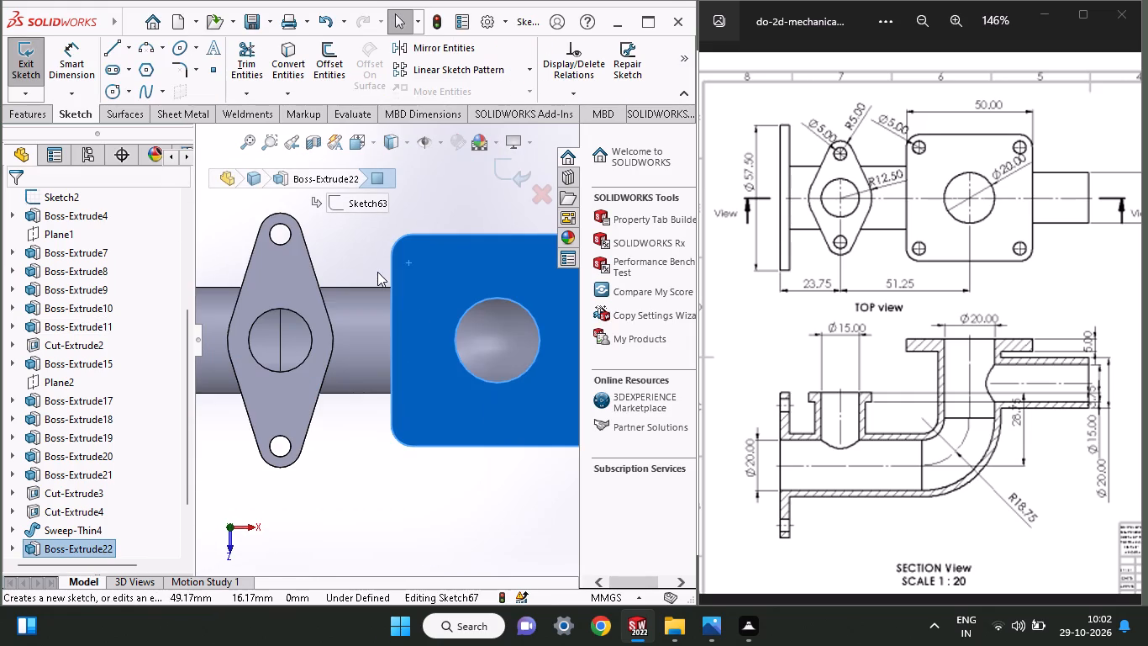
ctrl+scroll(478, 353, up, 3)
scroll(478, 353, right, 1)
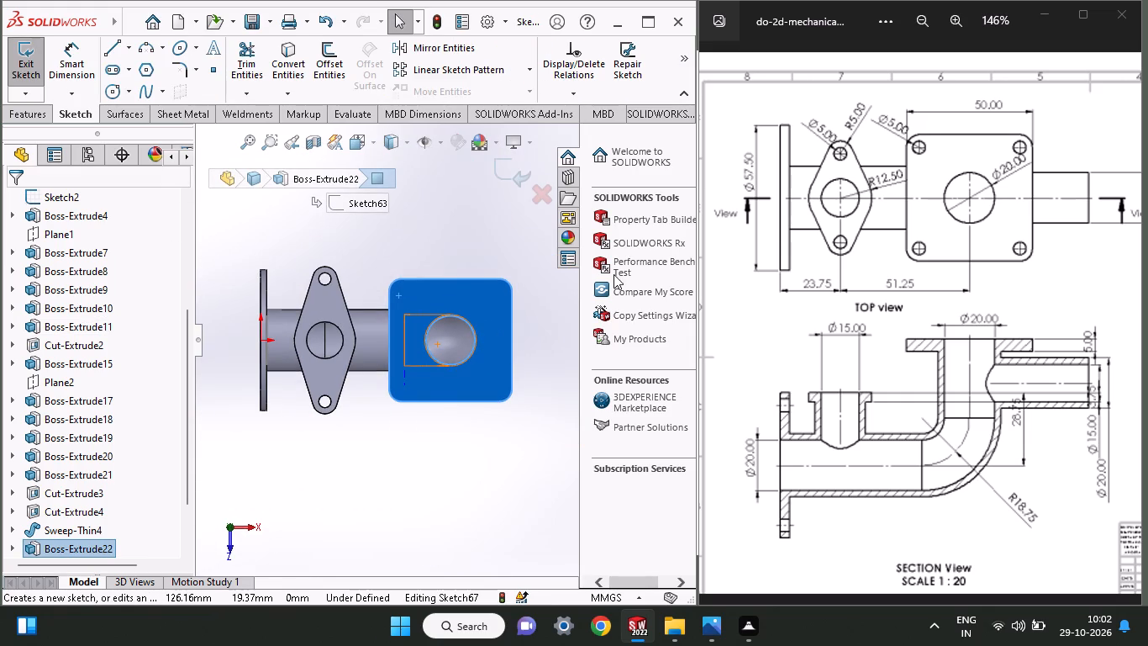
ctrl+scroll(468, 301, down, 3)
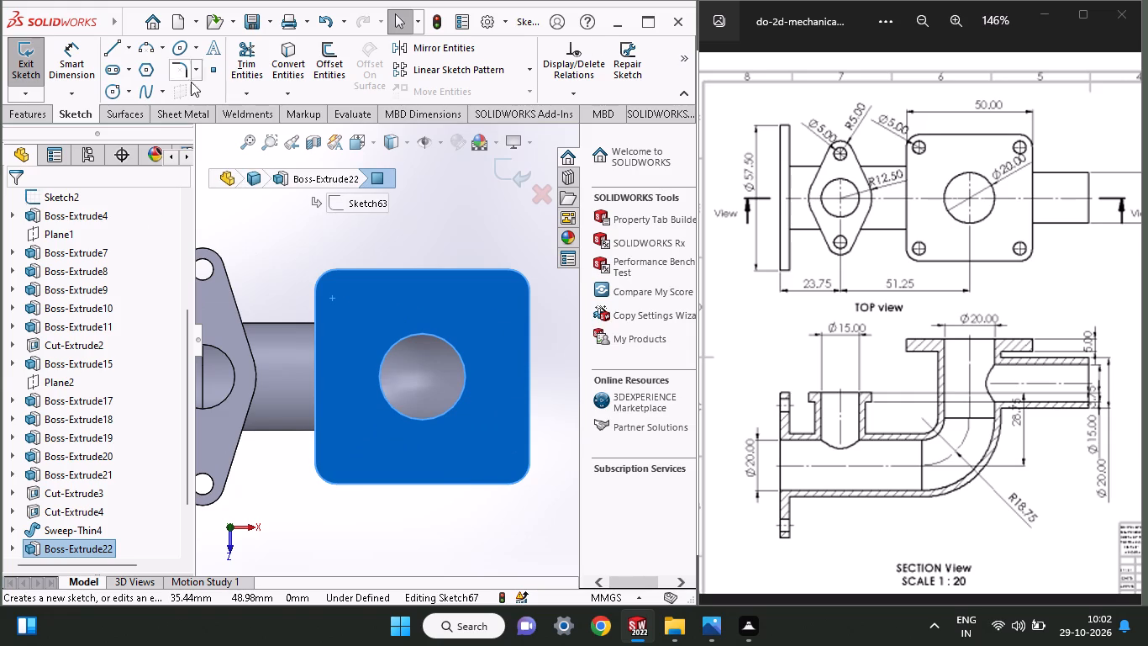
click(121, 89)
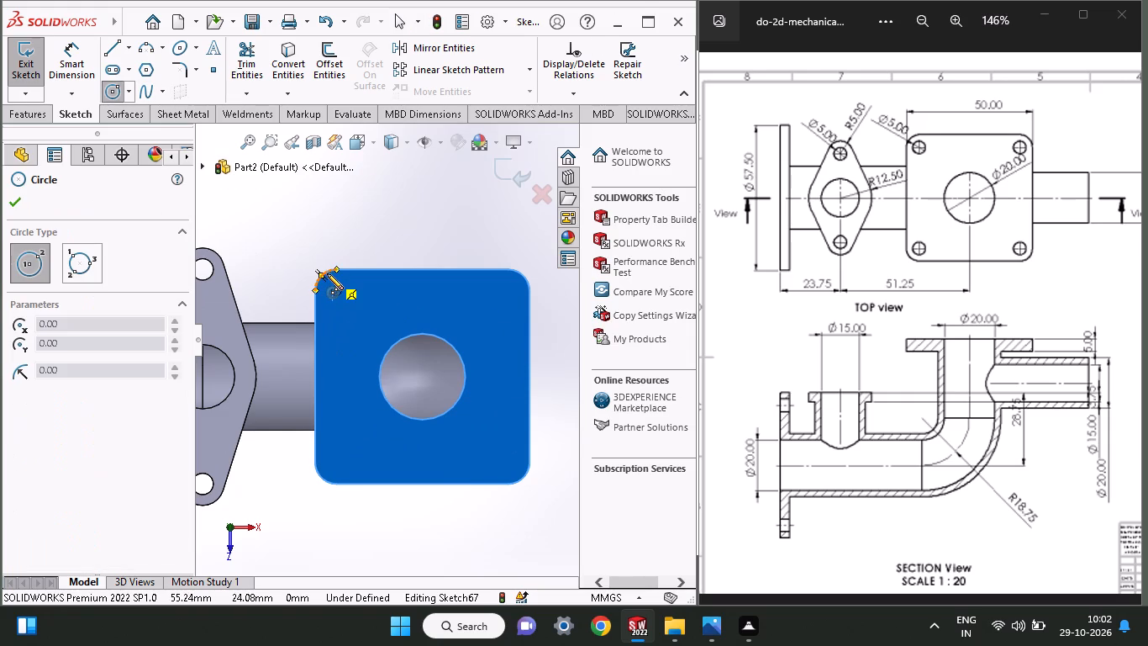
click(336, 292)
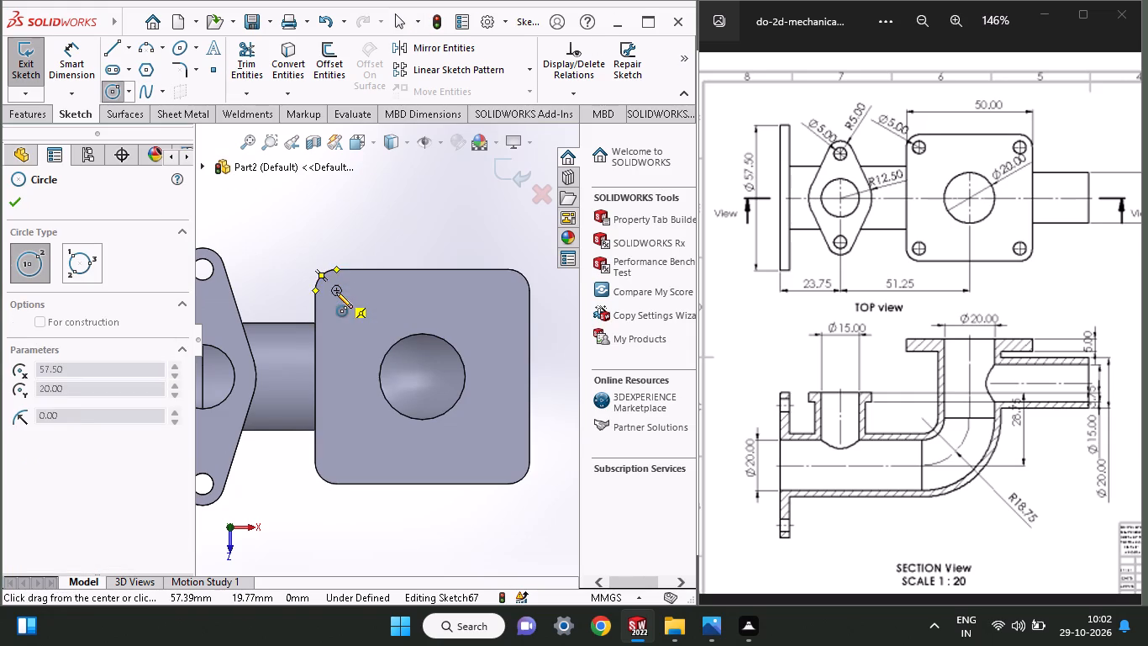
click(341, 301)
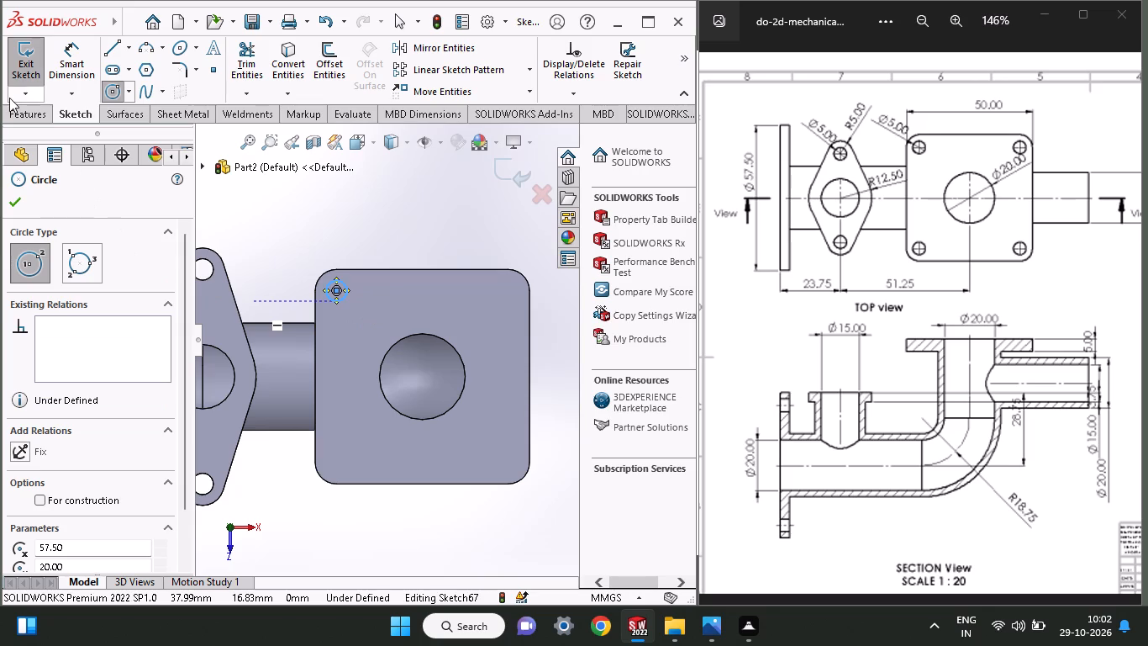
Dimension the diameter of the square flange's corner circle as 5 mm.
click(71, 66)
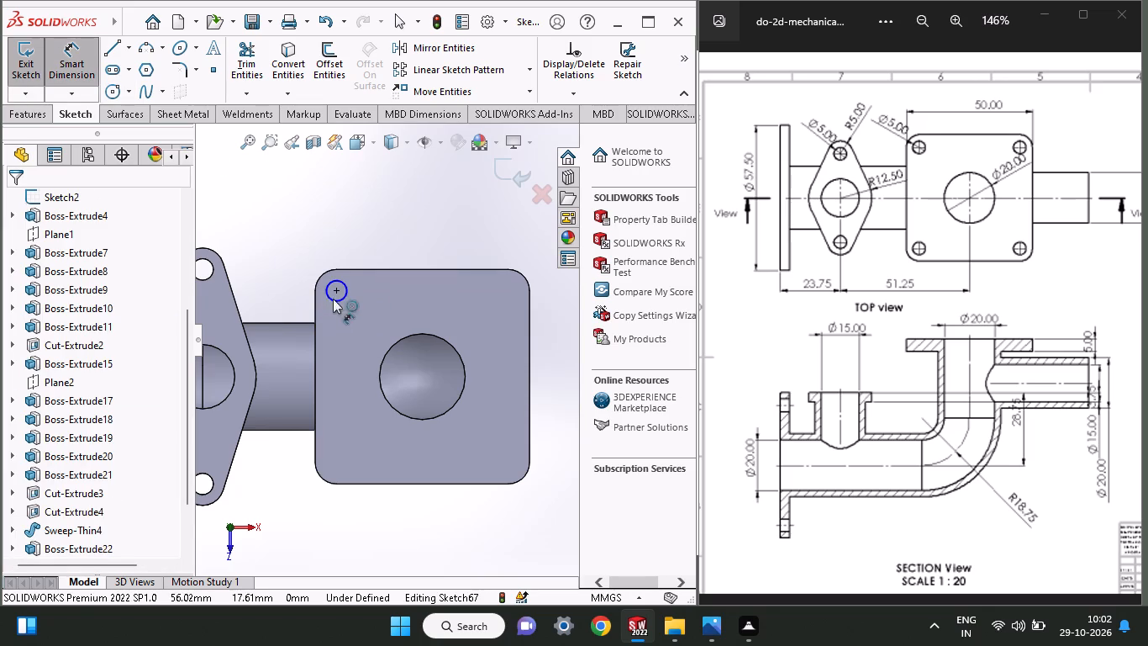
click(334, 298)
click(309, 244)
key(5)
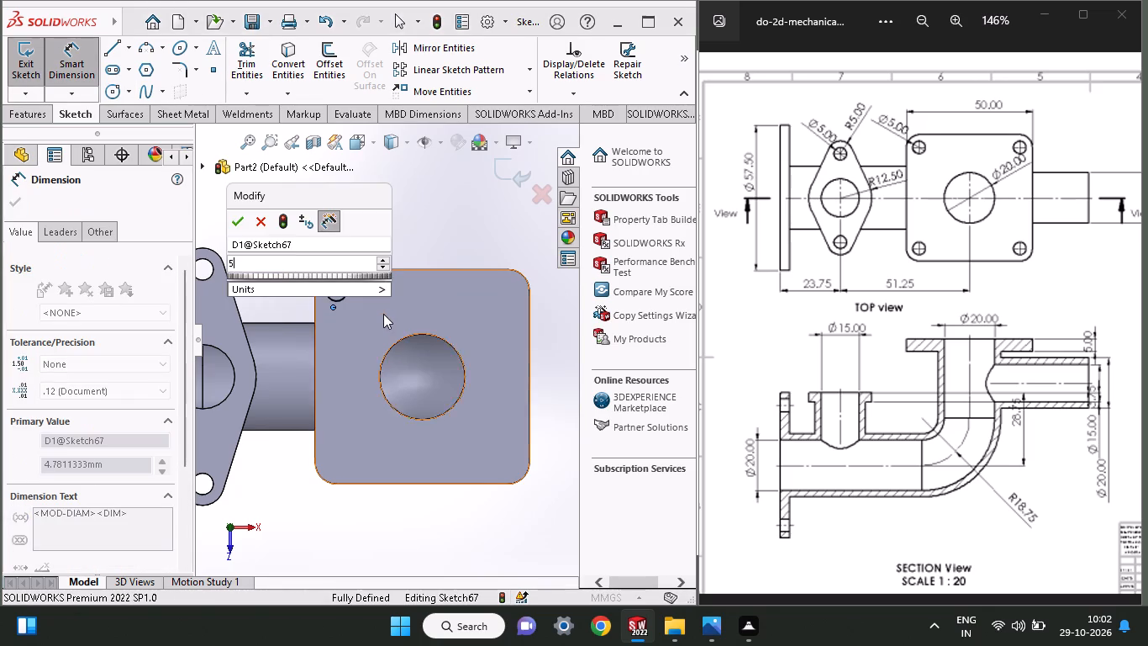
key(Return)
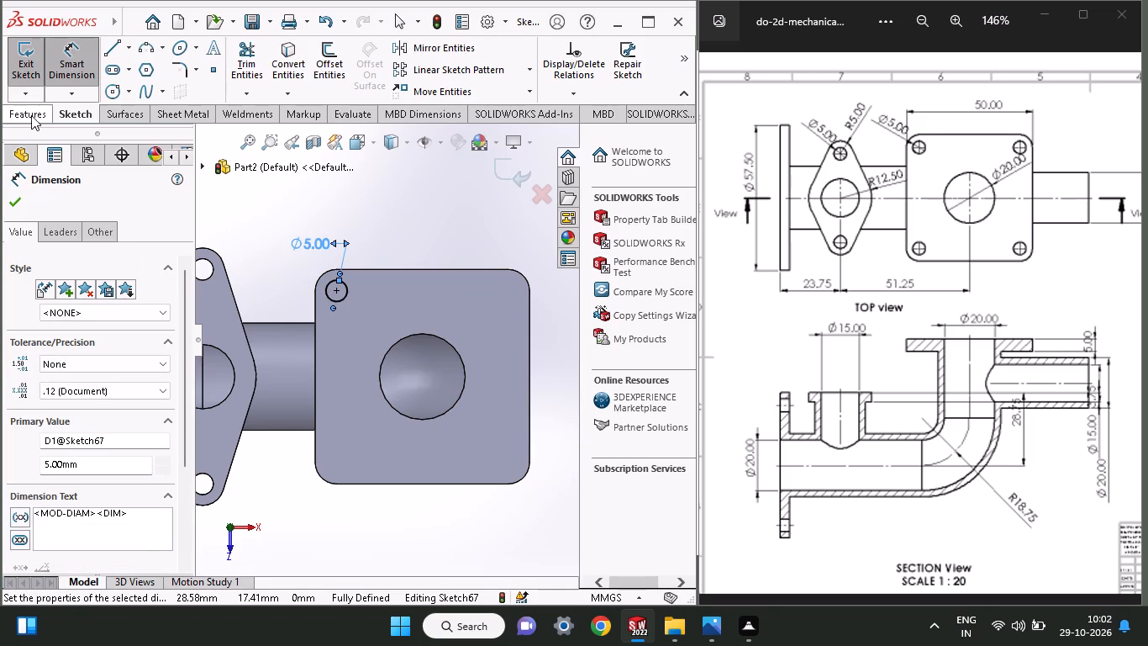
Cut the 5 mm circle at the square flange's rear corner nearest the diamond-shaped flange as a 26 mm blind cut.
click(25, 115)
click(240, 50)
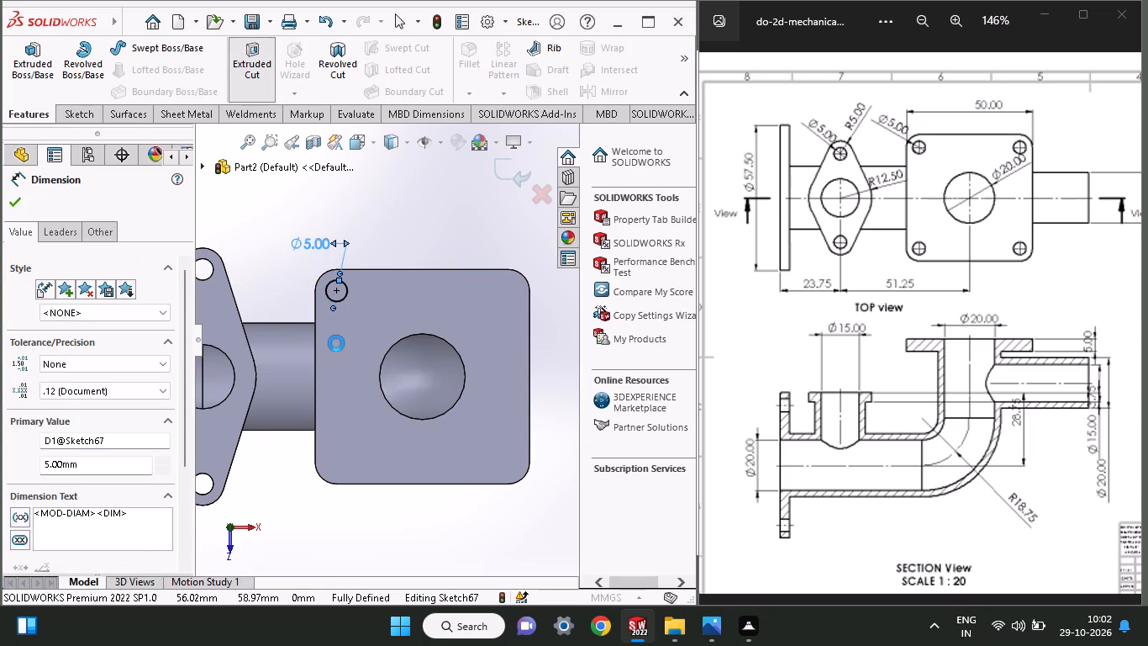
middle_drag(440, 242, 482, 191)
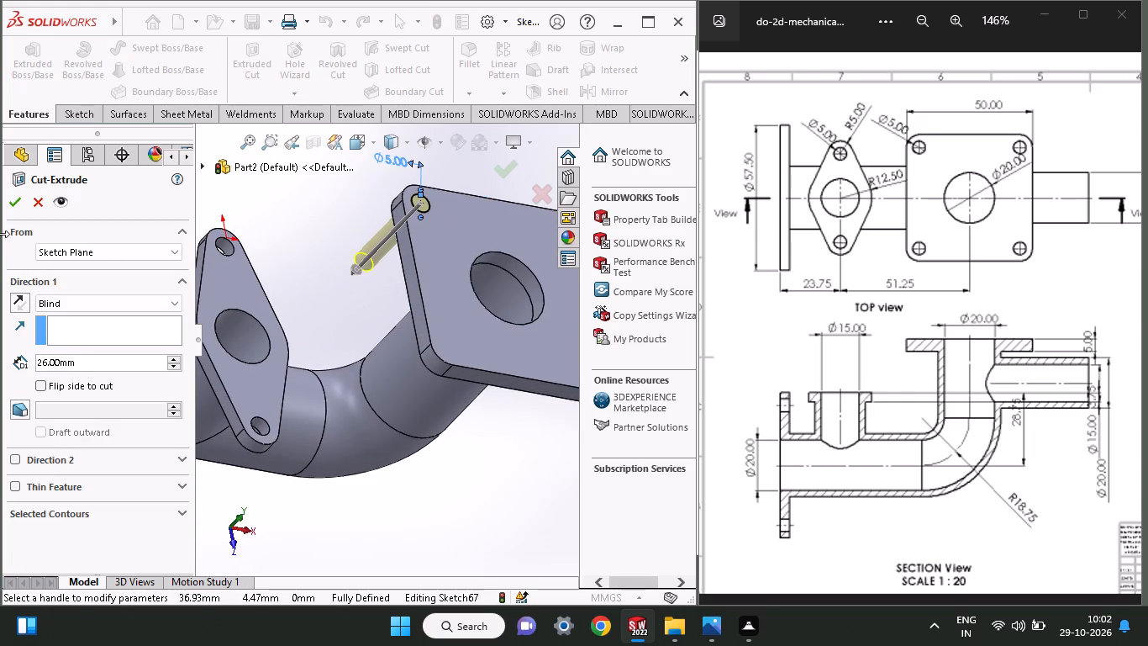
click(14, 204)
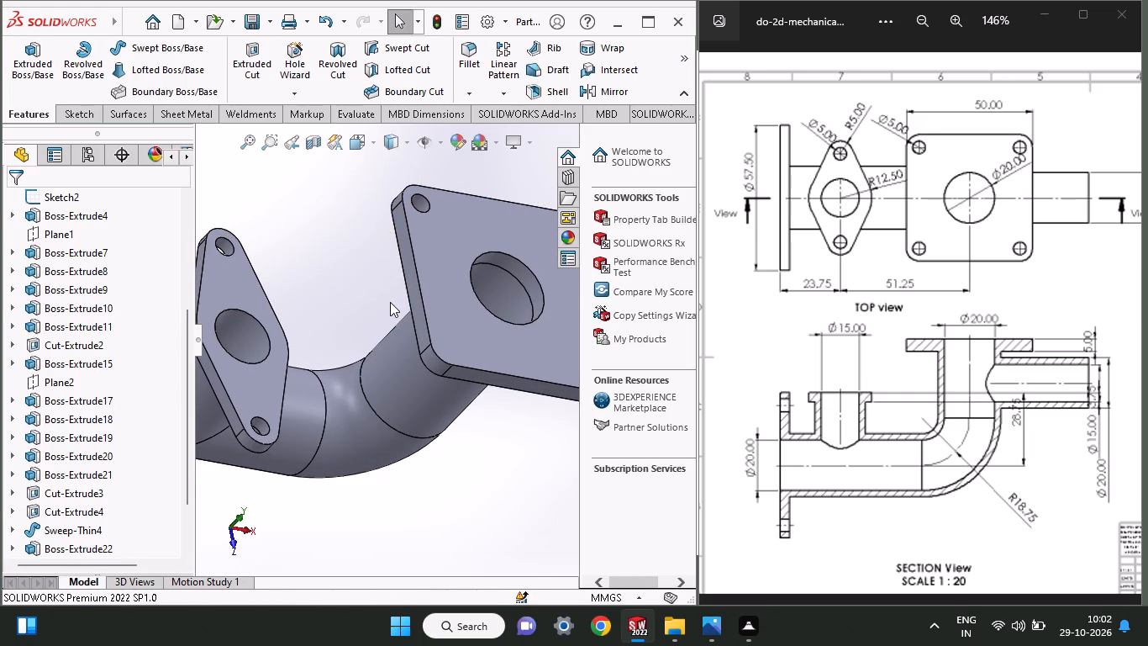
On the square flange's top face, sketch a circle about 6.3 mm in diameter, concentric with the front rounded corner nearest the diamond-shaped flange.
middle_drag(390, 302, 346, 333)
click(345, 394)
click(416, 347)
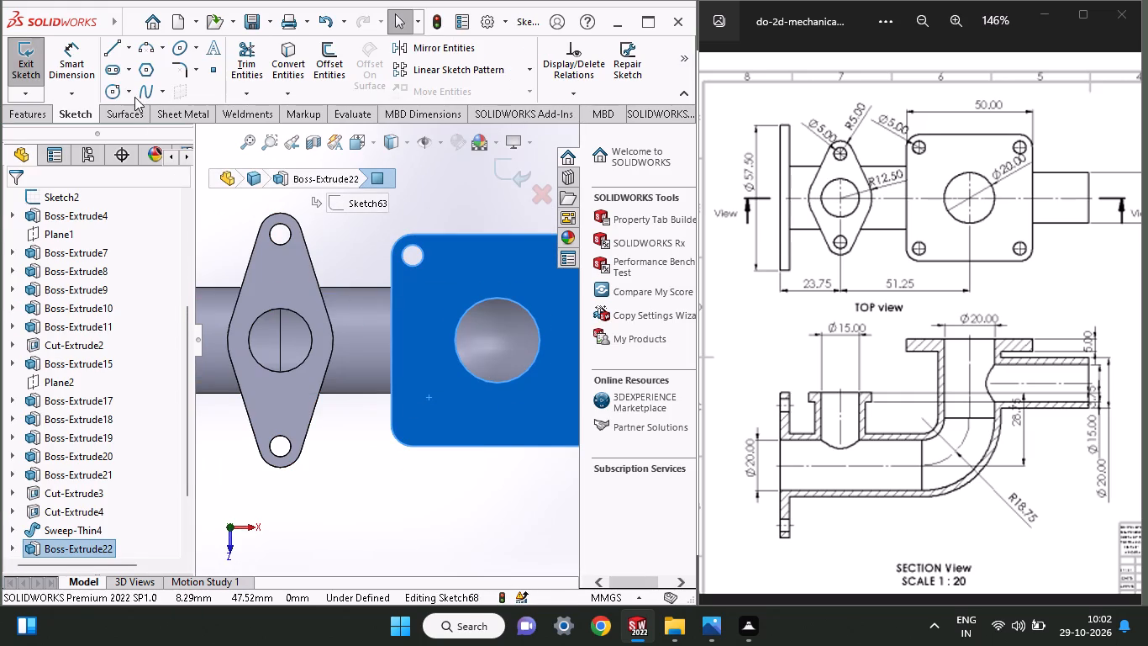
click(106, 95)
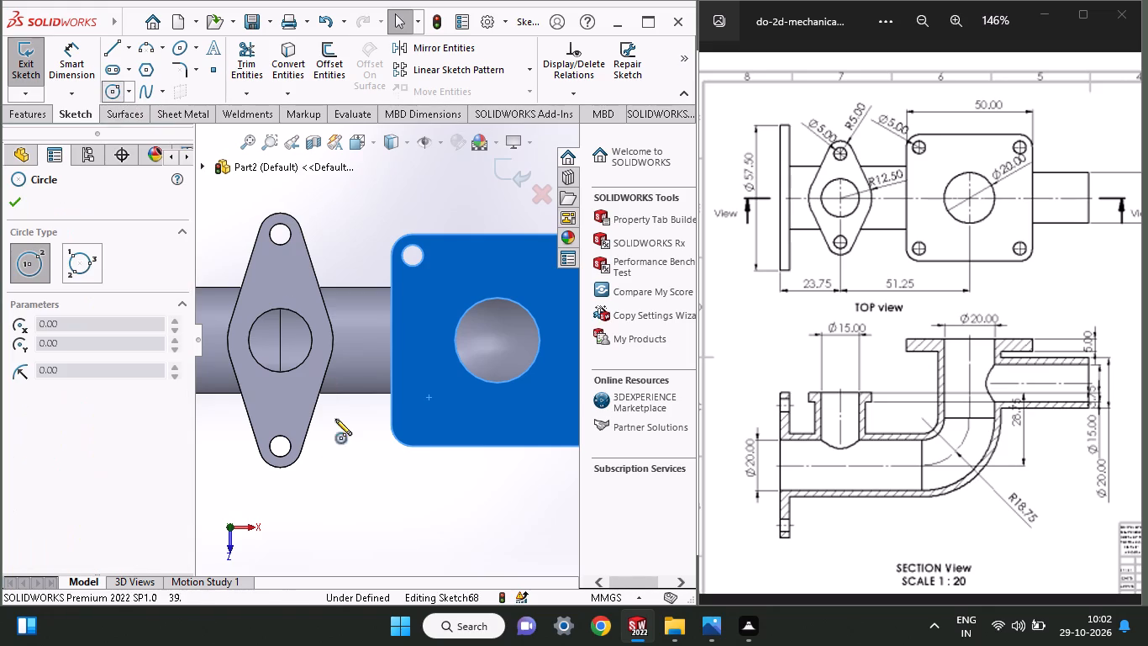
click(414, 421)
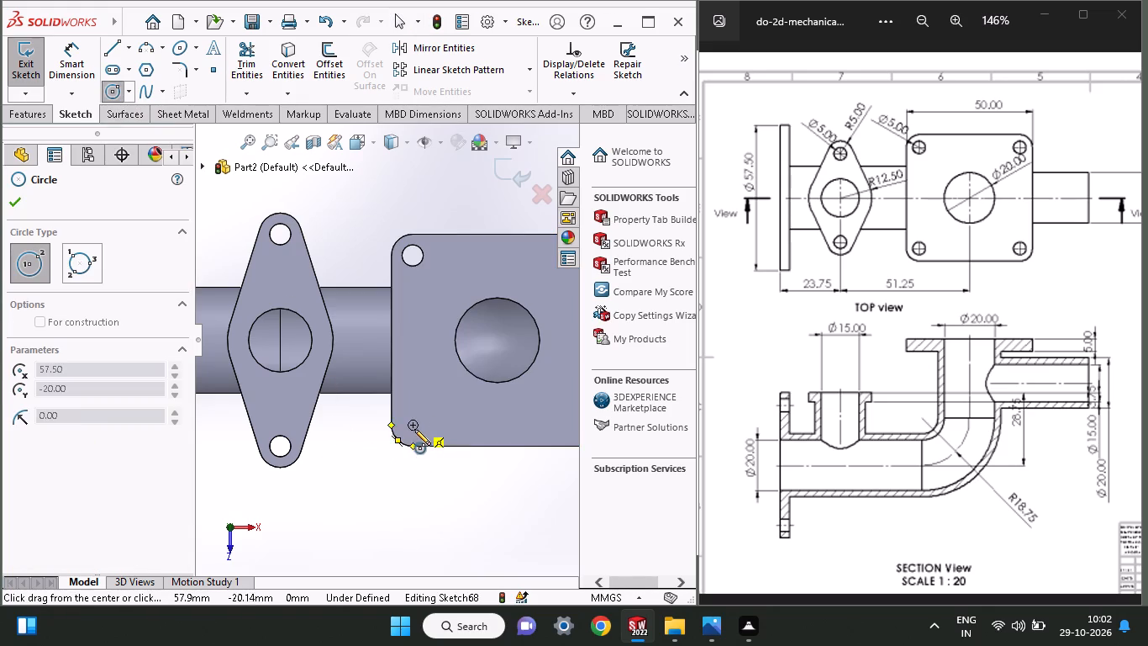
click(419, 437)
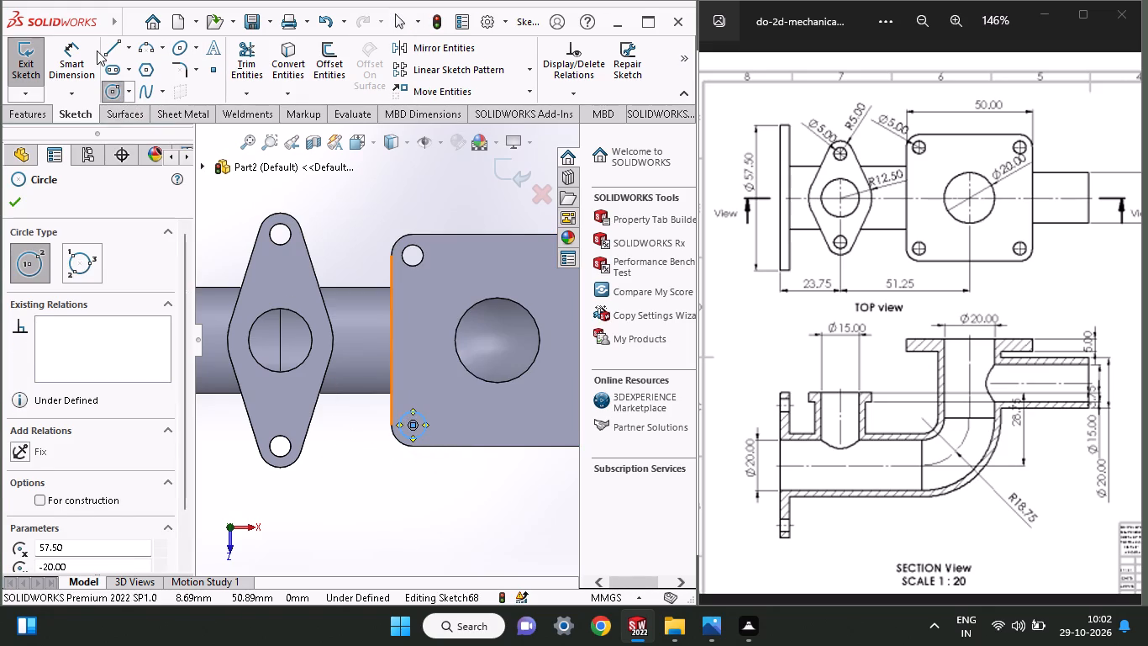
Dimension the diameter of the circle at the square flange's front corner as 5 mm.
click(97, 50)
click(424, 437)
drag(425, 468, 427, 475)
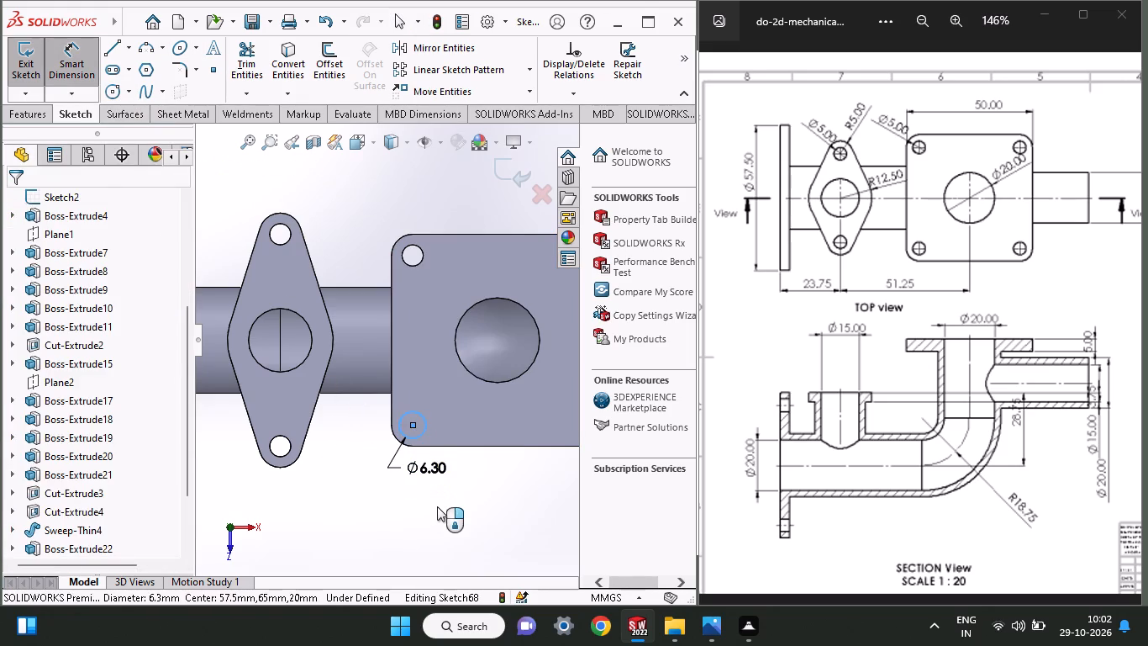
key(5)
key(Return)
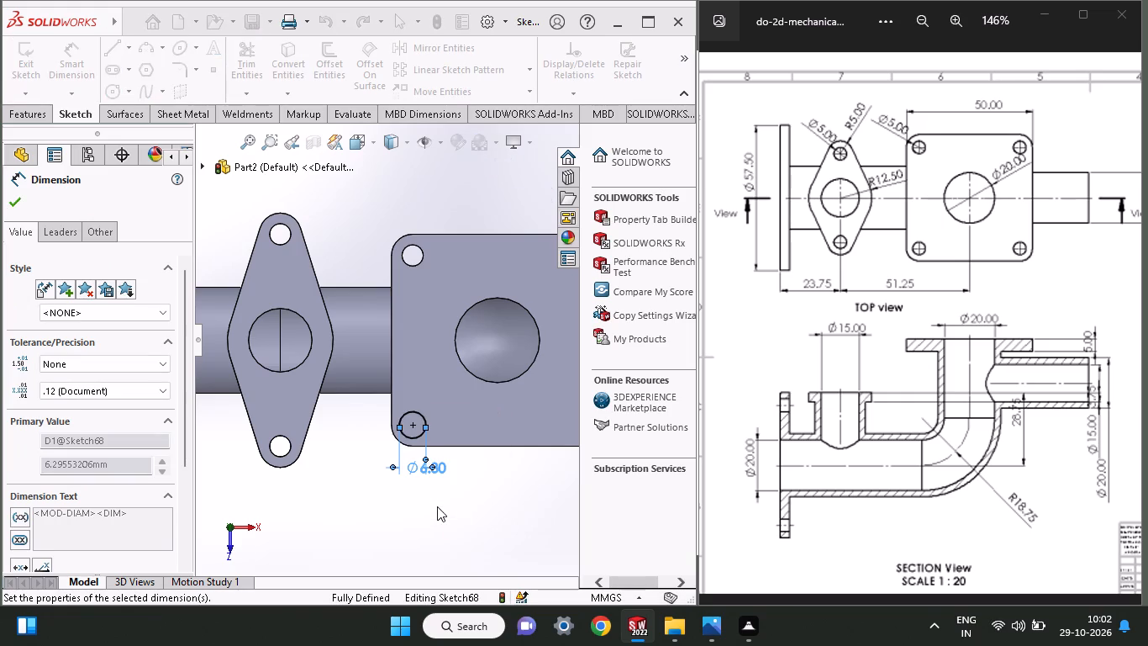
Cut the 5 mm circle at the square flange's front corner nearest the diamond-shaped flange as a 26 mm blind cut.
click(18, 120)
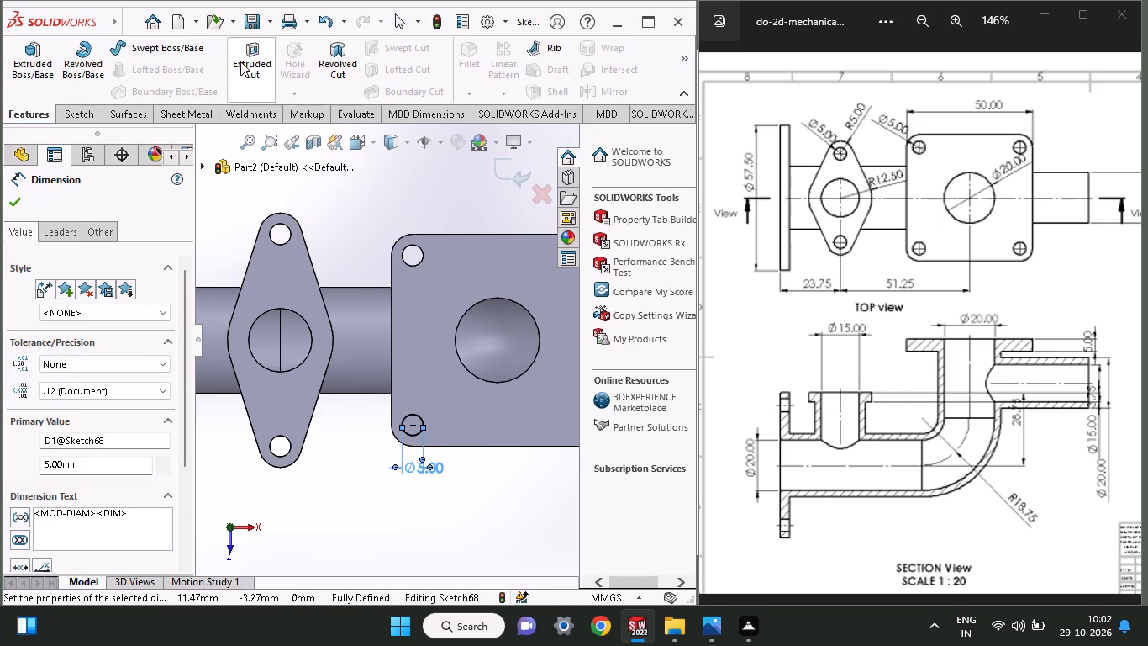
click(240, 61)
middle_drag(479, 494, 494, 430)
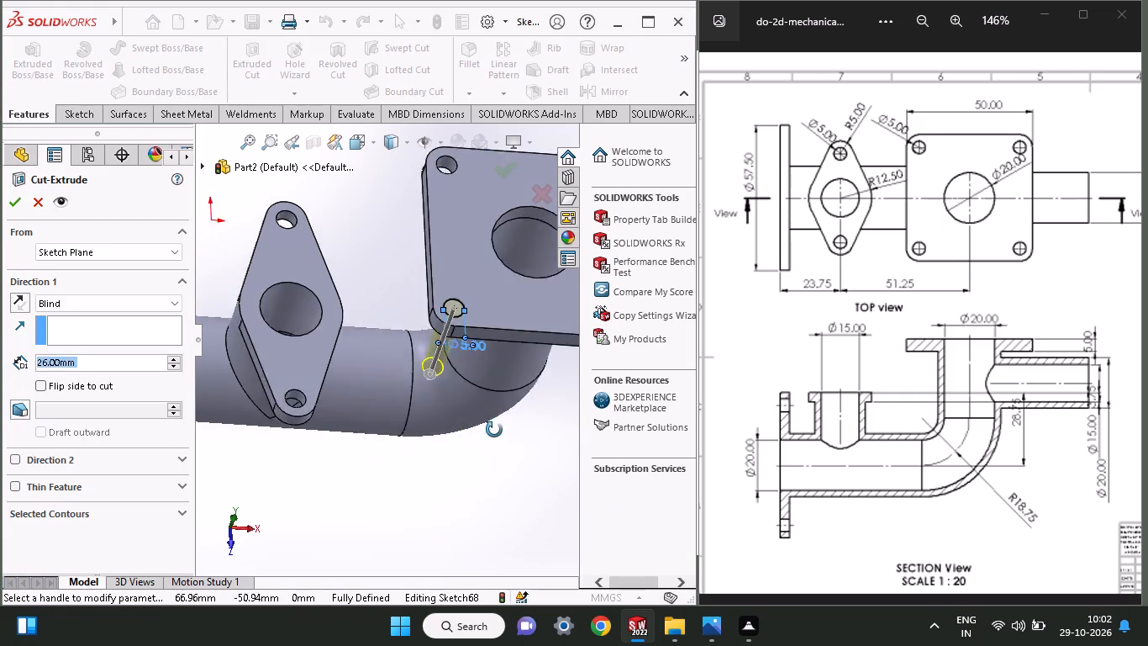
middle_drag(494, 430, 498, 410)
click(19, 205)
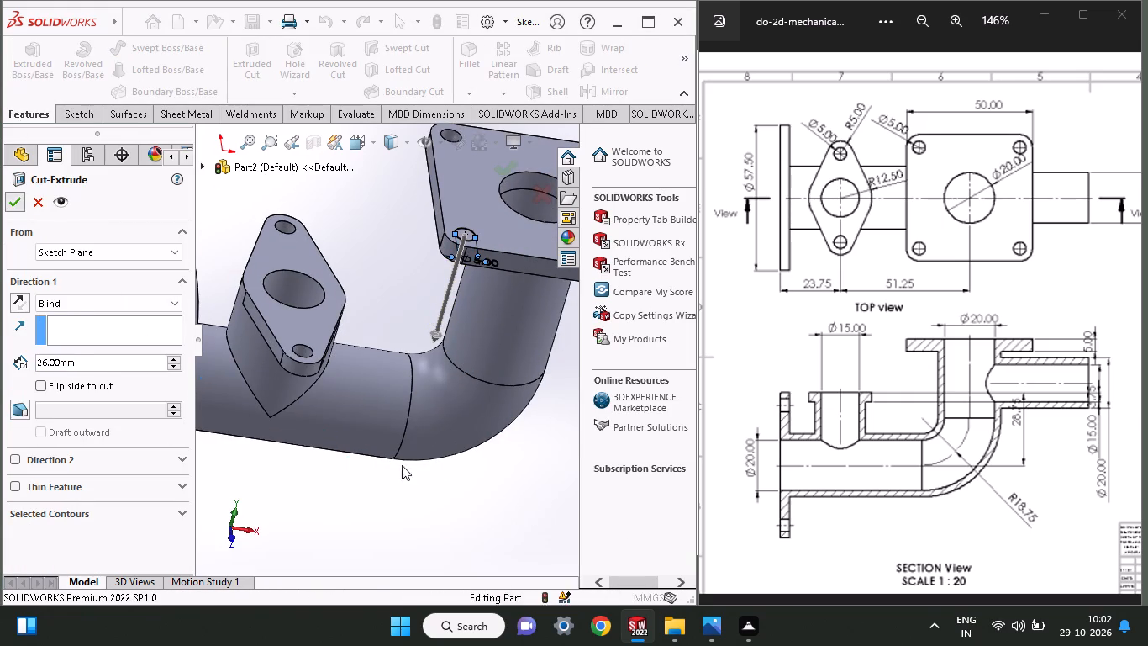
On the square flange's top face, sketch a circle about 6.7 mm in diameter, concentric with the rear rounded corner farthest from the diamond-shaped flange.
middle_drag(461, 457, 403, 542)
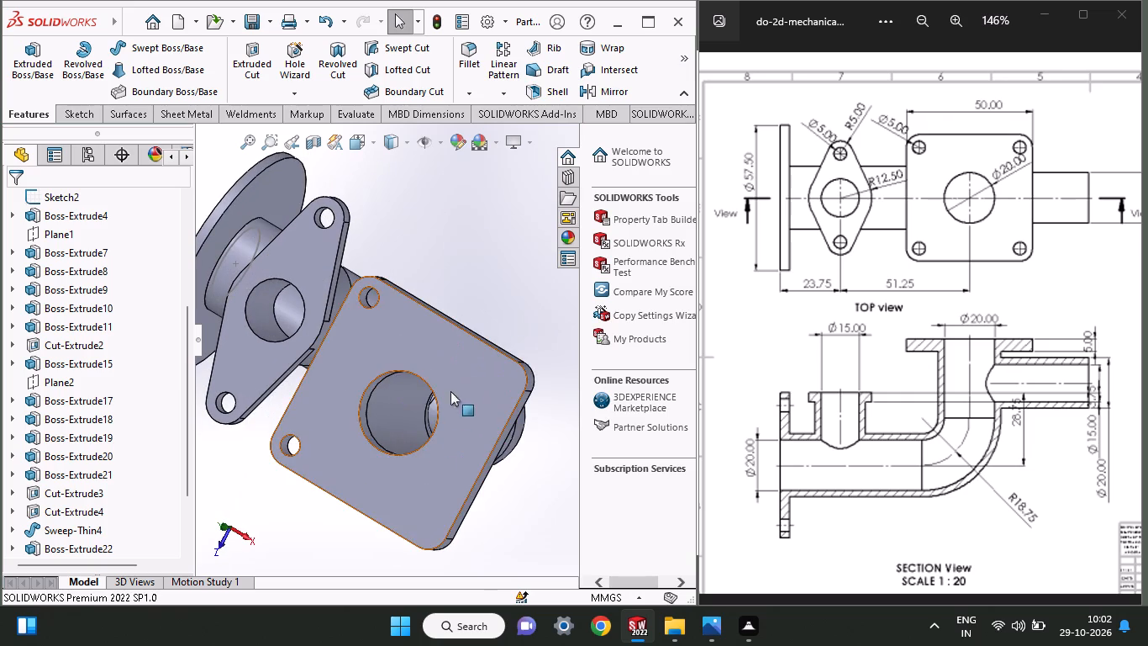
click(456, 365)
click(533, 329)
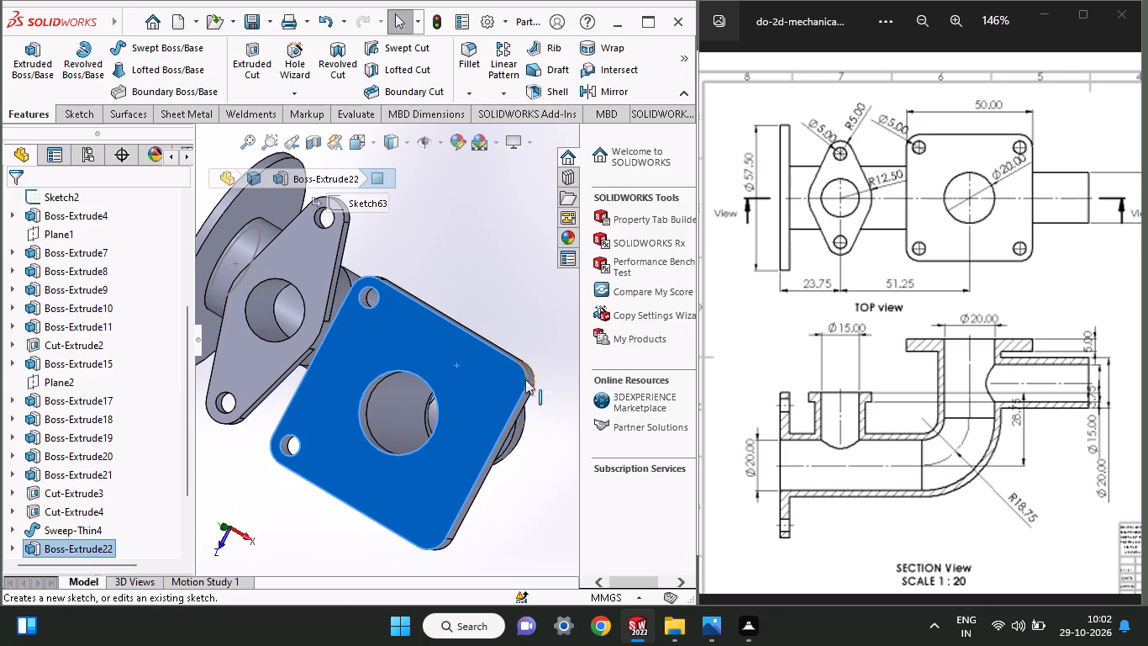
click(500, 389)
click(566, 346)
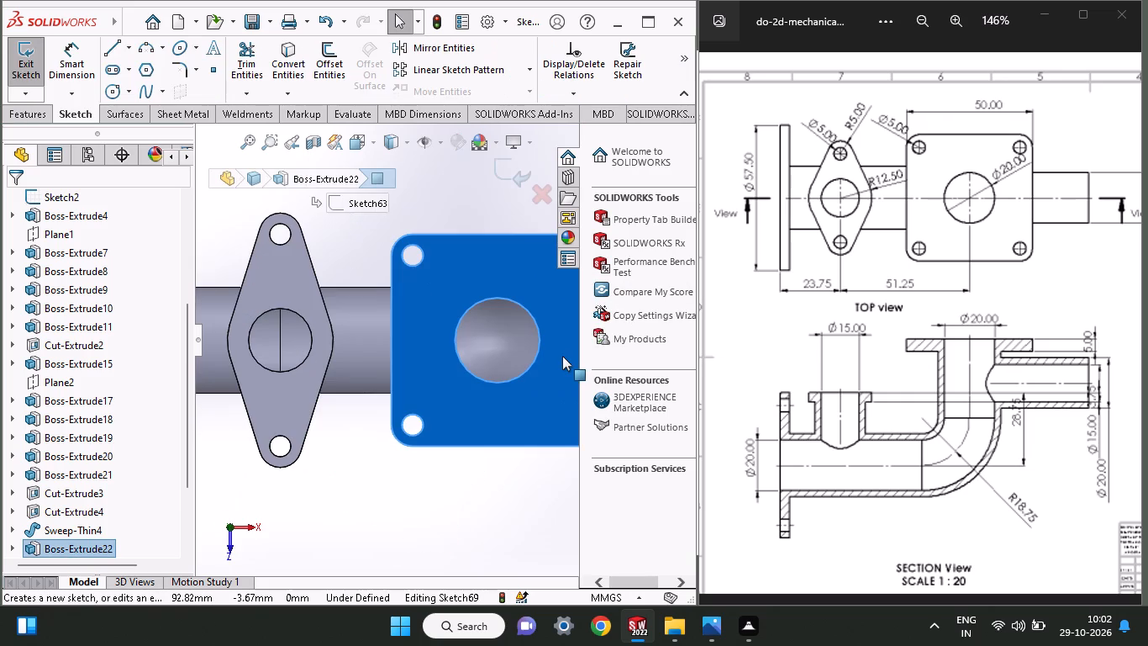
ctrl+scroll(562, 356, up, 2)
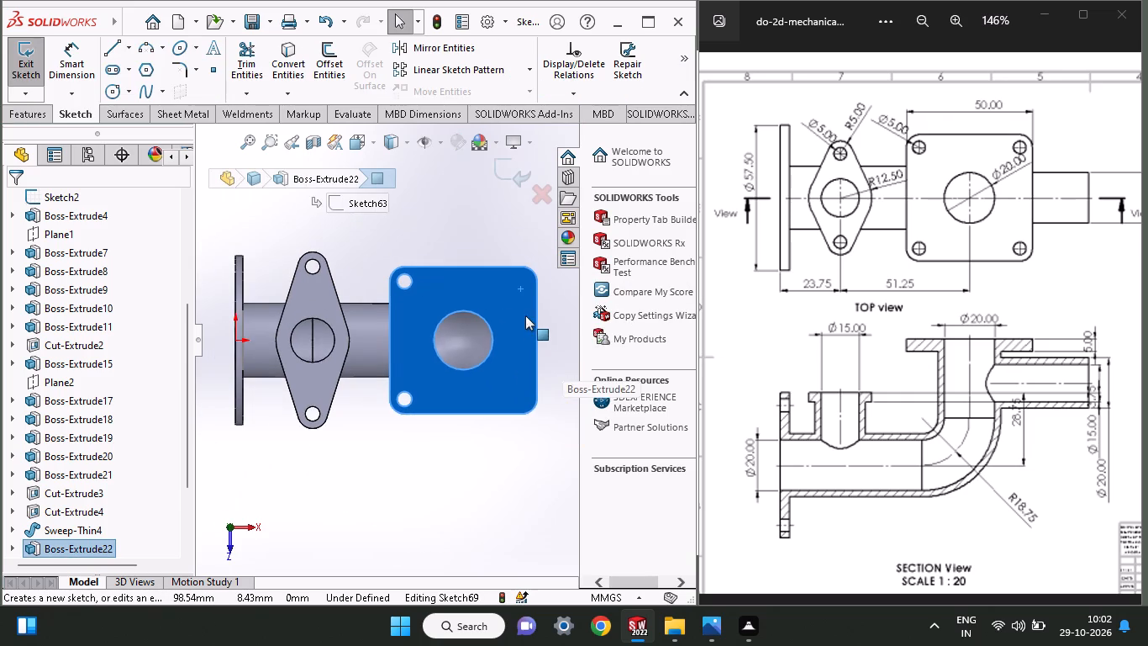
ctrl+scroll(525, 315, down, 3)
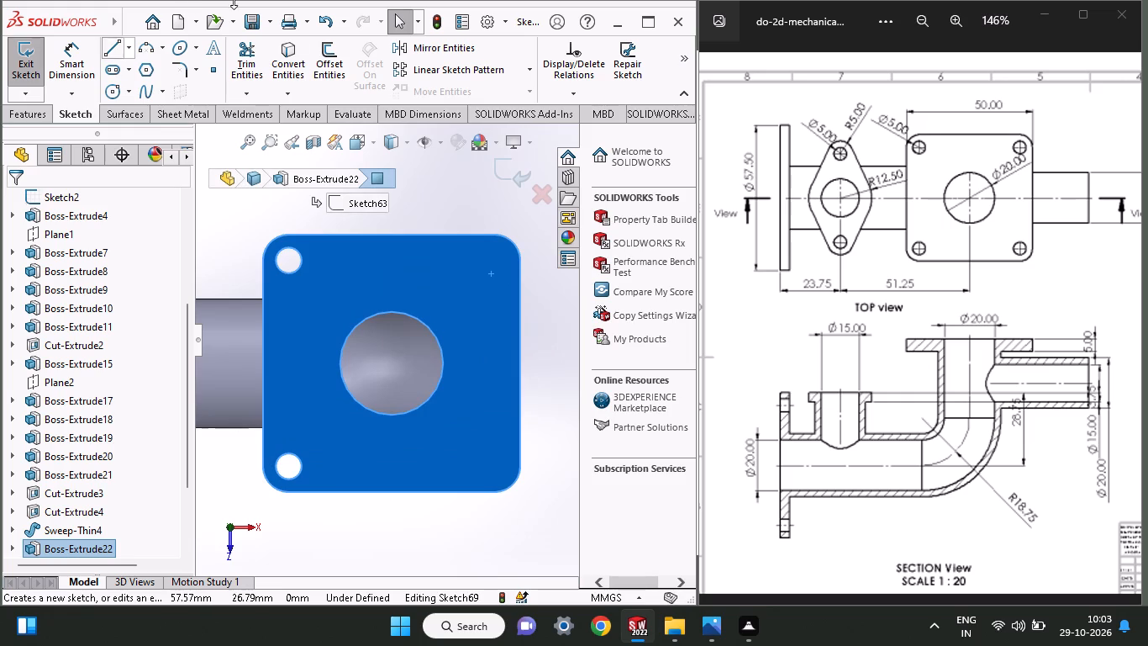
click(109, 93)
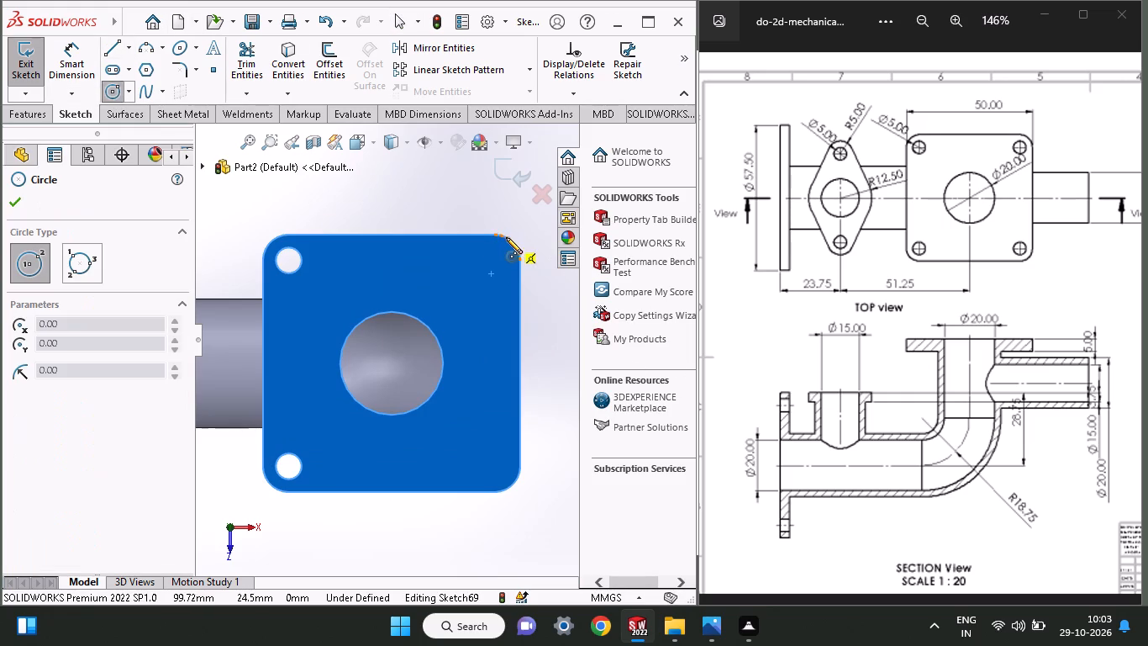
click(493, 262)
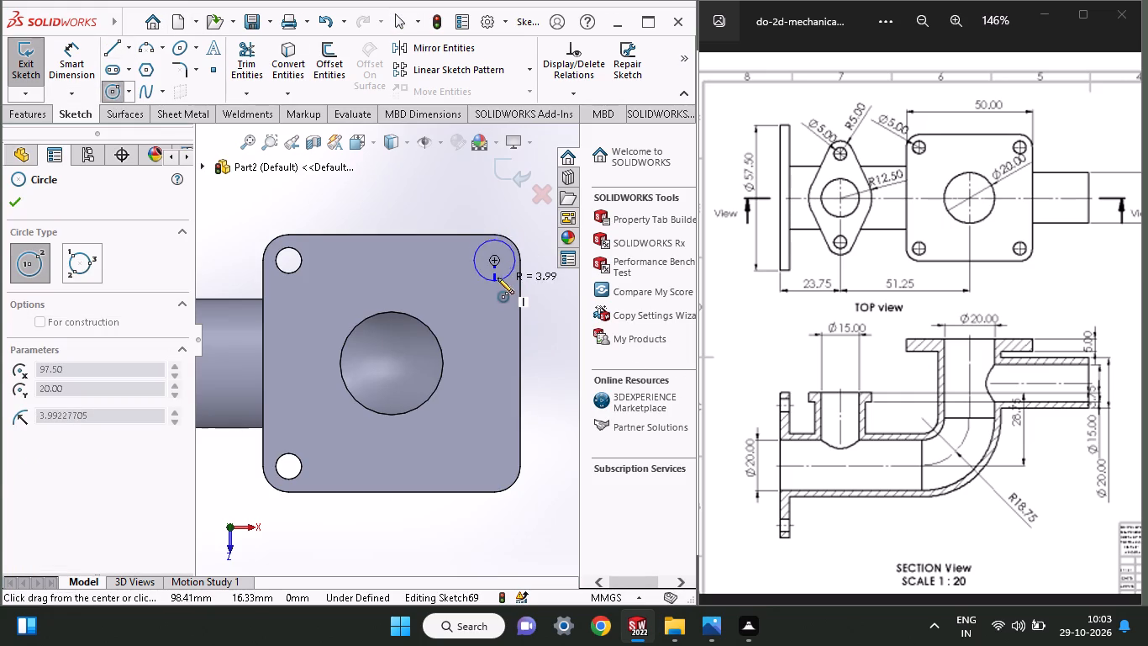
click(498, 278)
Dimension the diameter of the circle at the square flange's far rear corner as 5 mm.
click(72, 65)
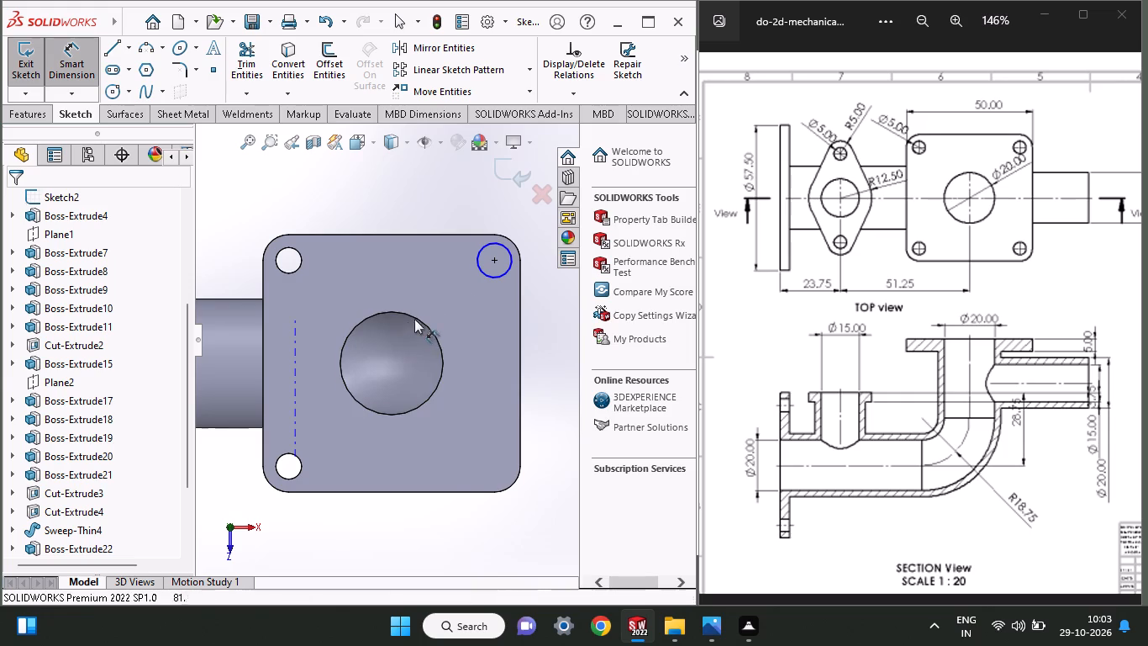
click(497, 278)
click(424, 214)
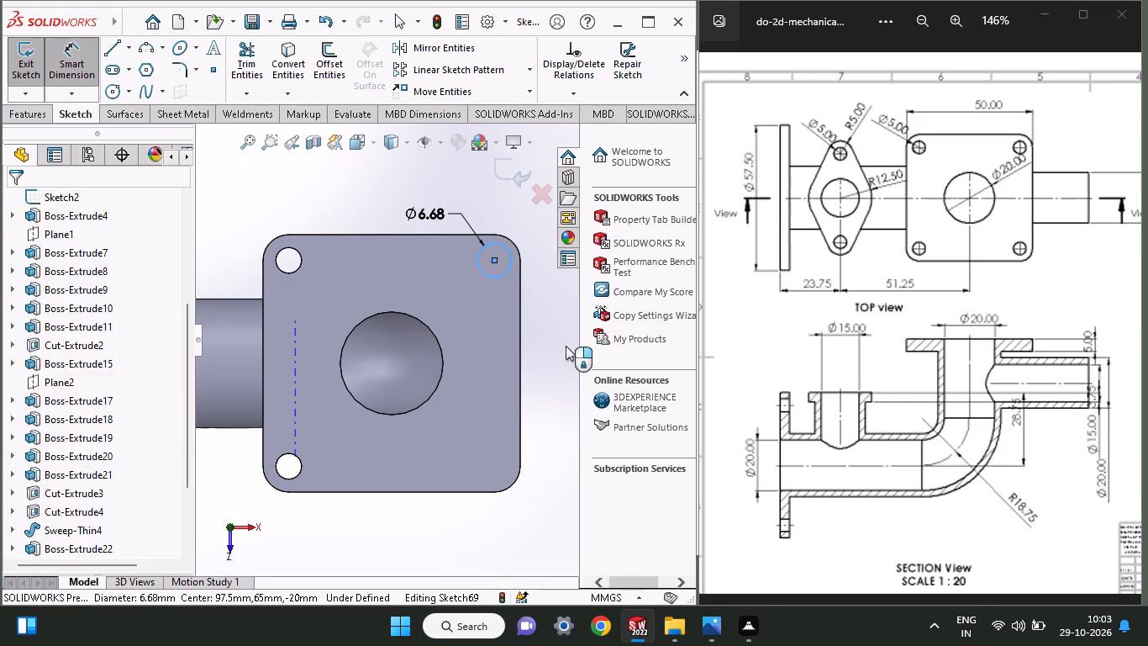
key(5)
key(Return)
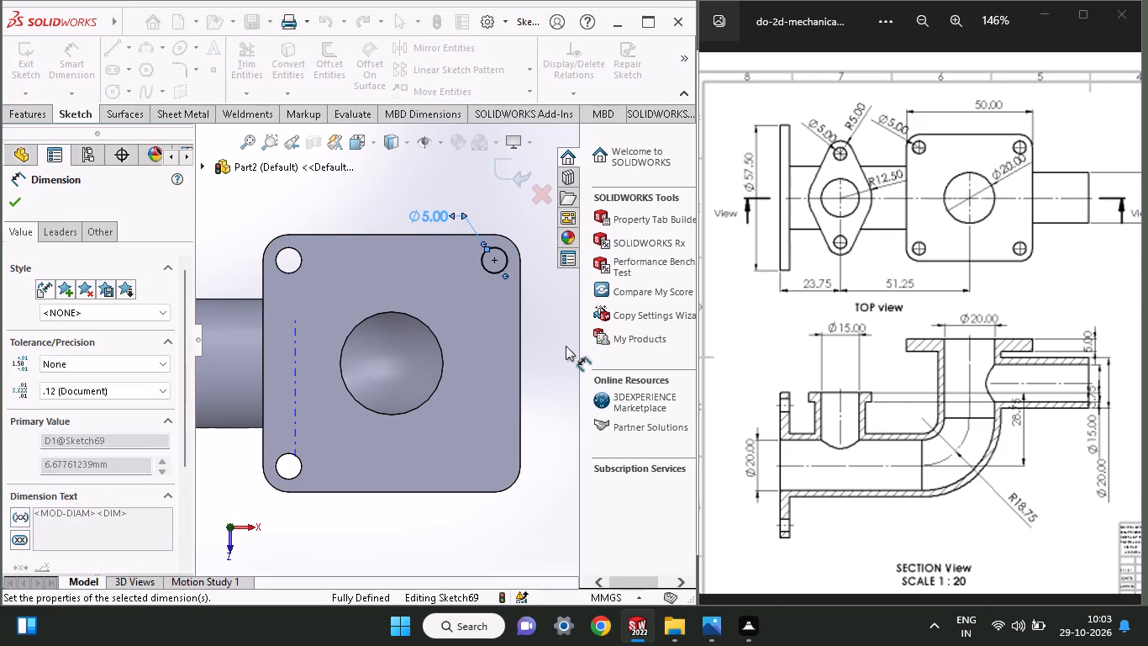
Cut the 5 mm circle at the square flange's far rear corner as a 26 mm blind cut.
click(24, 107)
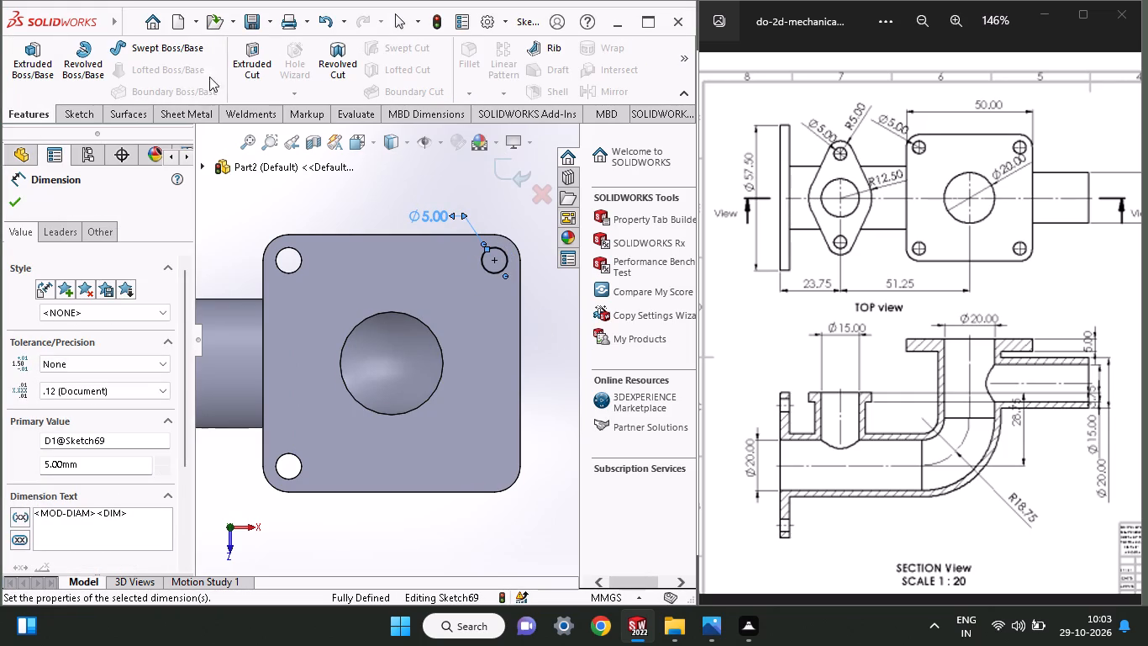
click(240, 65)
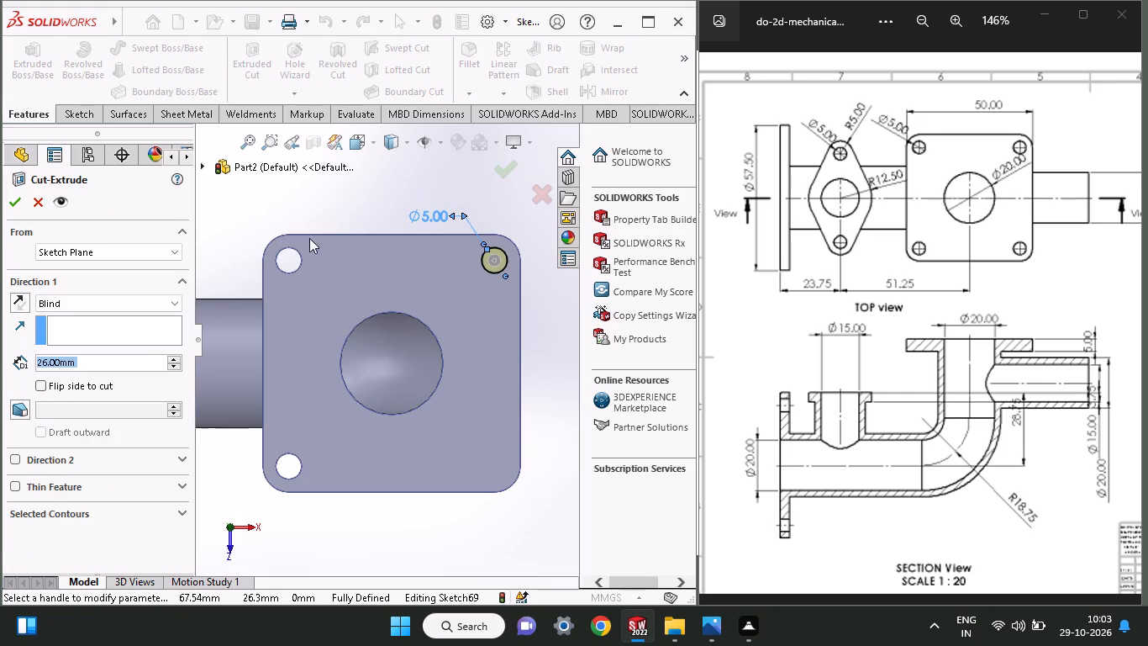
click(13, 205)
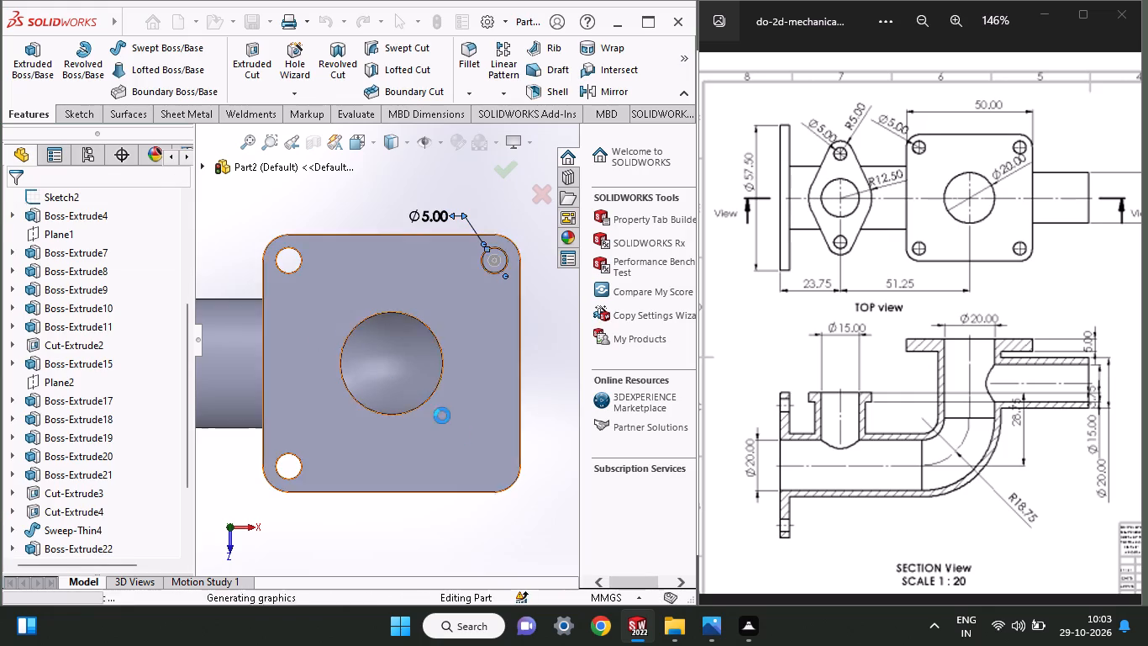
On the square flange's top face, sketch a circle about 5.8 mm in diameter, concentric with the remaining front rounded corner.
click(498, 454)
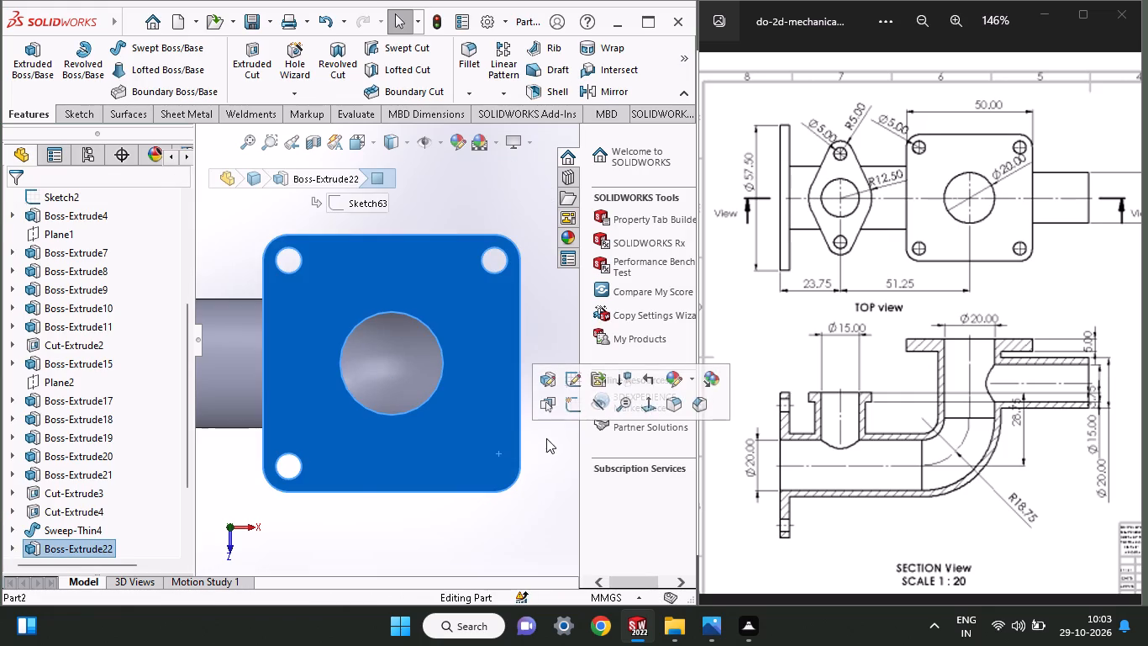
click(572, 410)
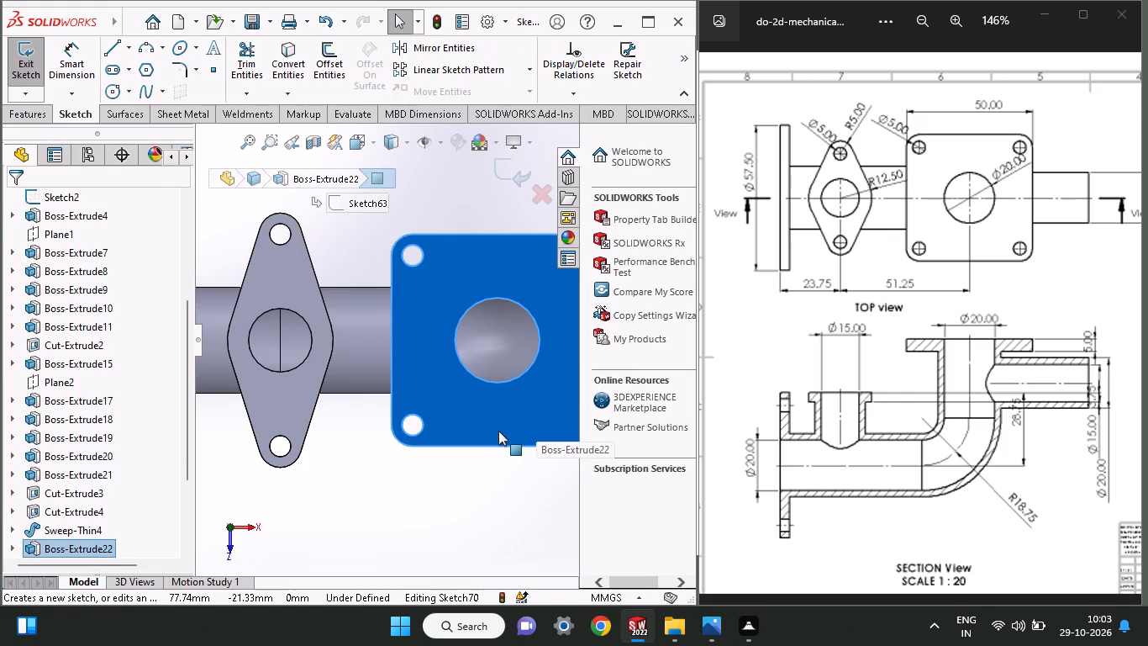
ctrl+scroll(498, 431, up, 4)
ctrl+scroll(519, 336, down, 3)
ctrl+scroll(386, 445, down, 2)
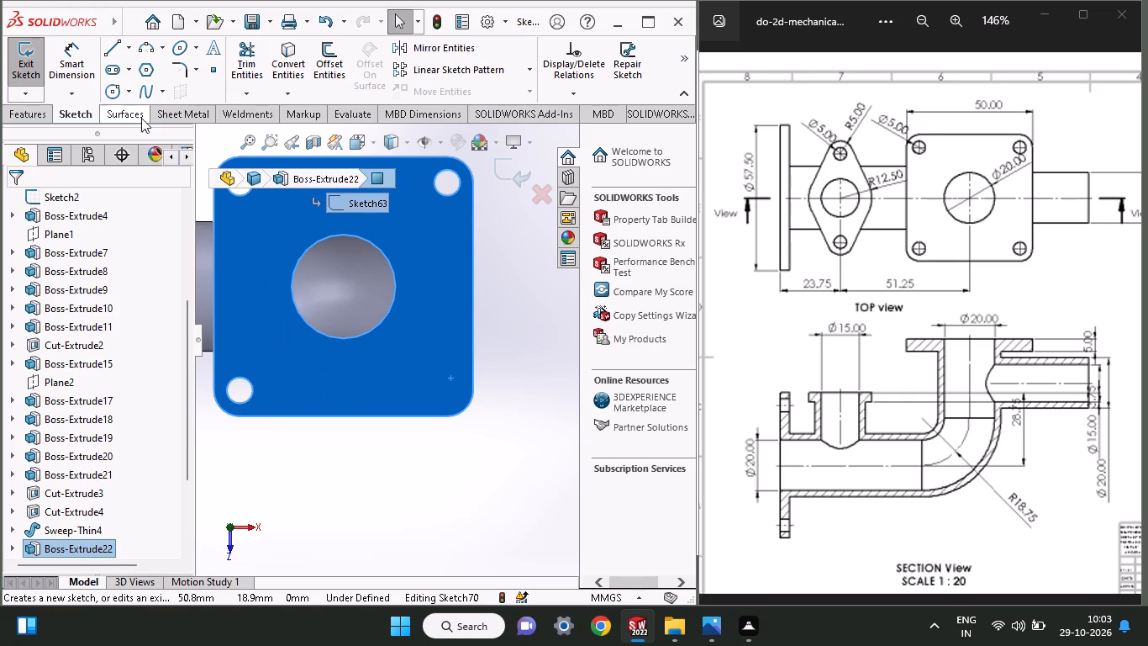
click(113, 89)
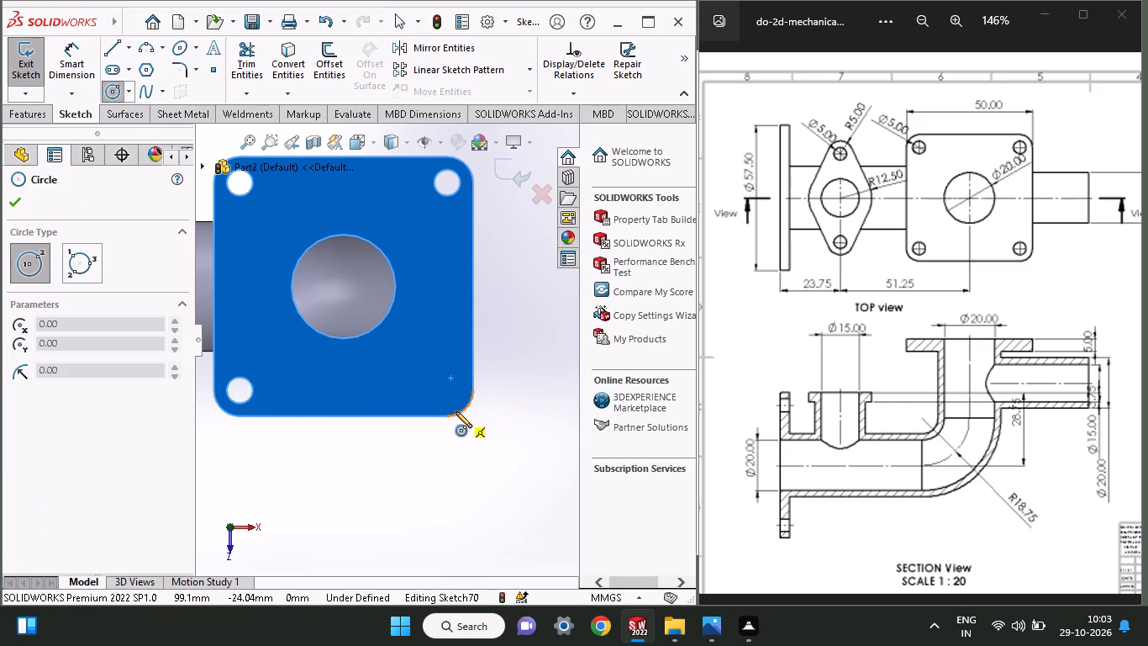
click(448, 388)
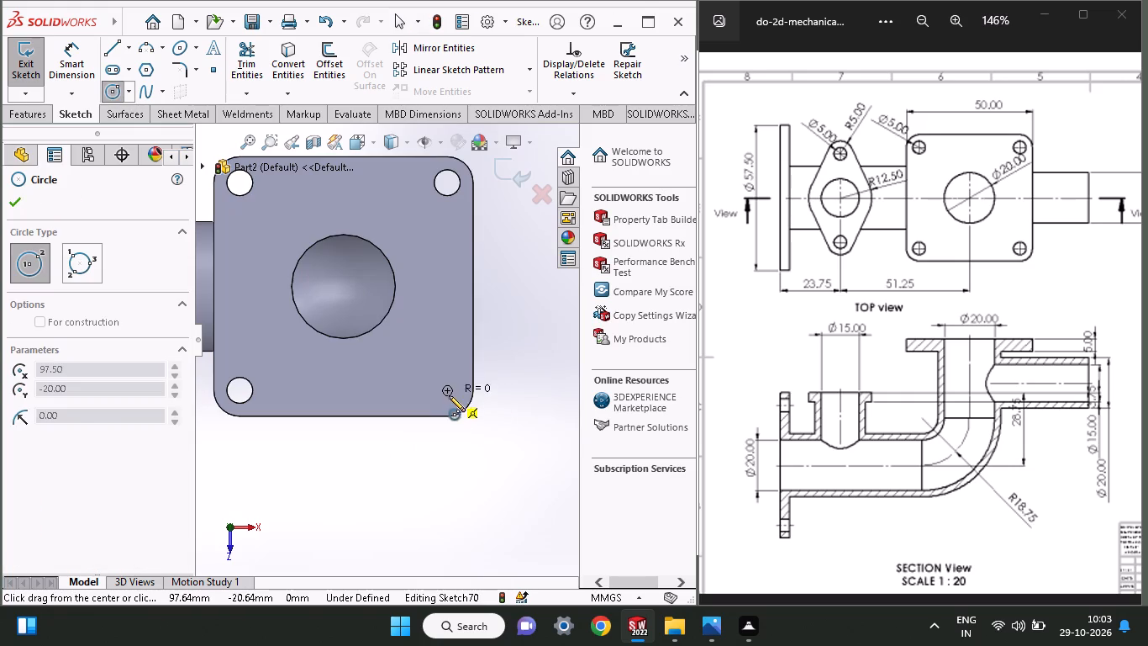
click(436, 400)
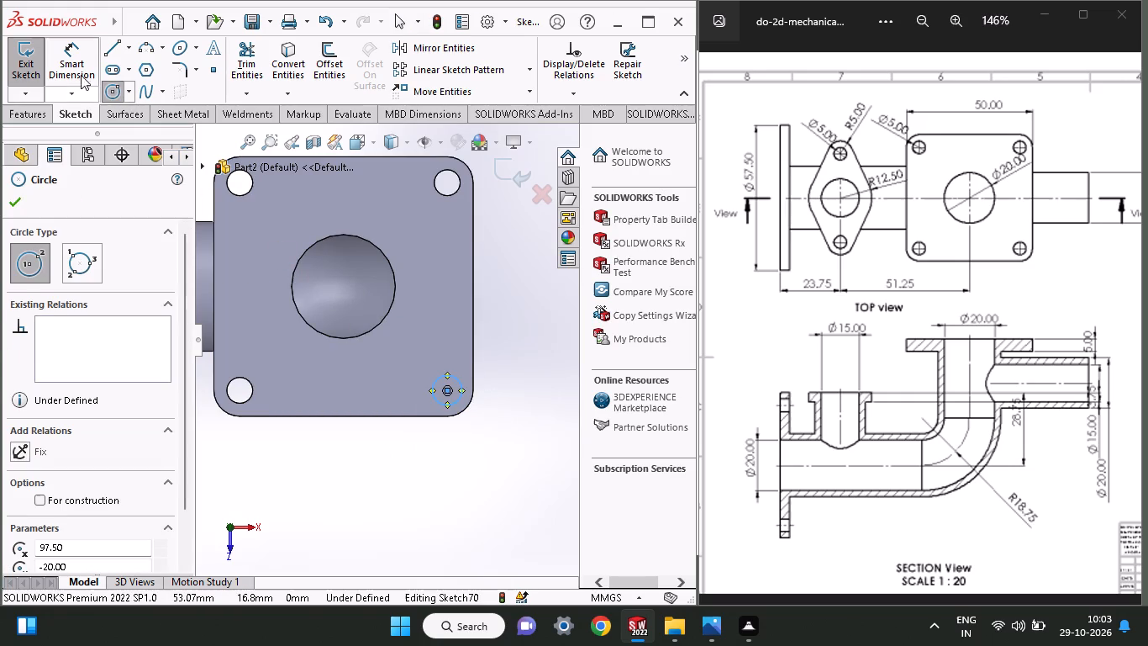
Dimension the diameter of the circle at the square flange's far front corner as 5 mm.
click(80, 60)
click(440, 401)
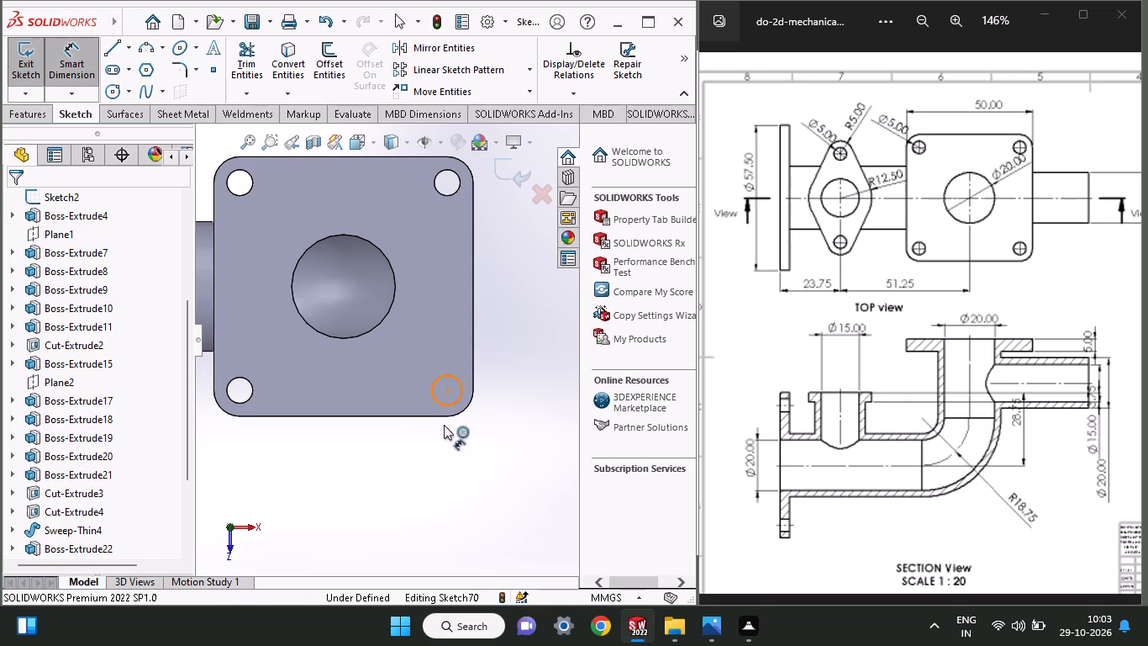
click(447, 456)
key(5)
key(Return)
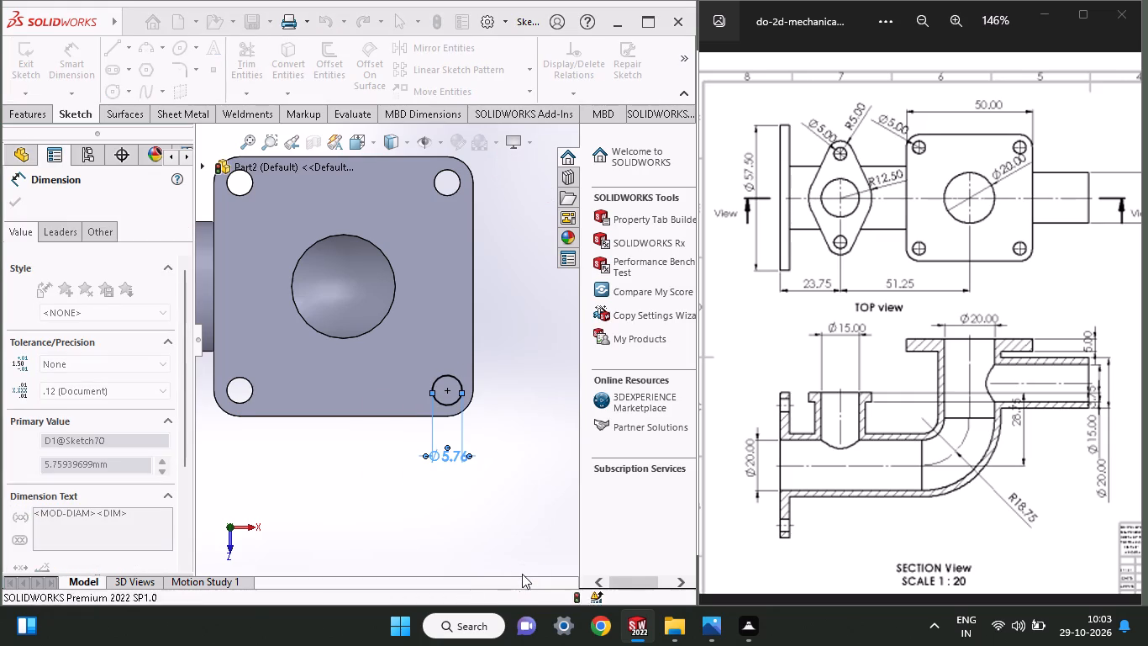
Cut the 5 mm circle at the square flange's far front corner as a 26 mm blind cut.
click(10, 115)
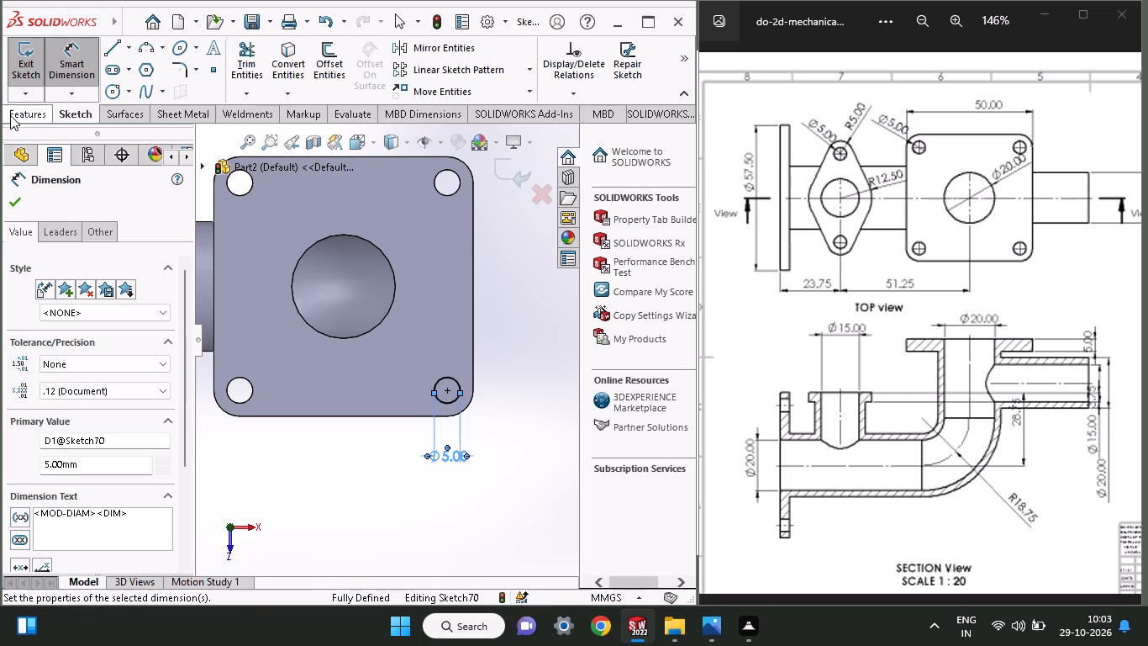
click(233, 61)
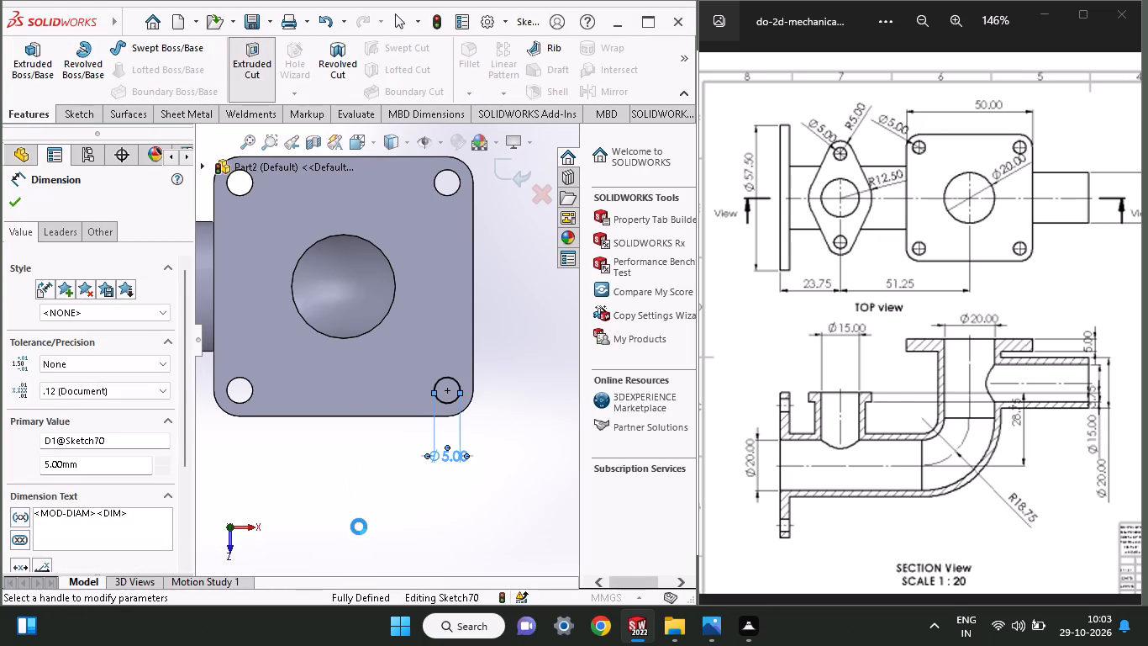
middle_drag(362, 427, 360, 339)
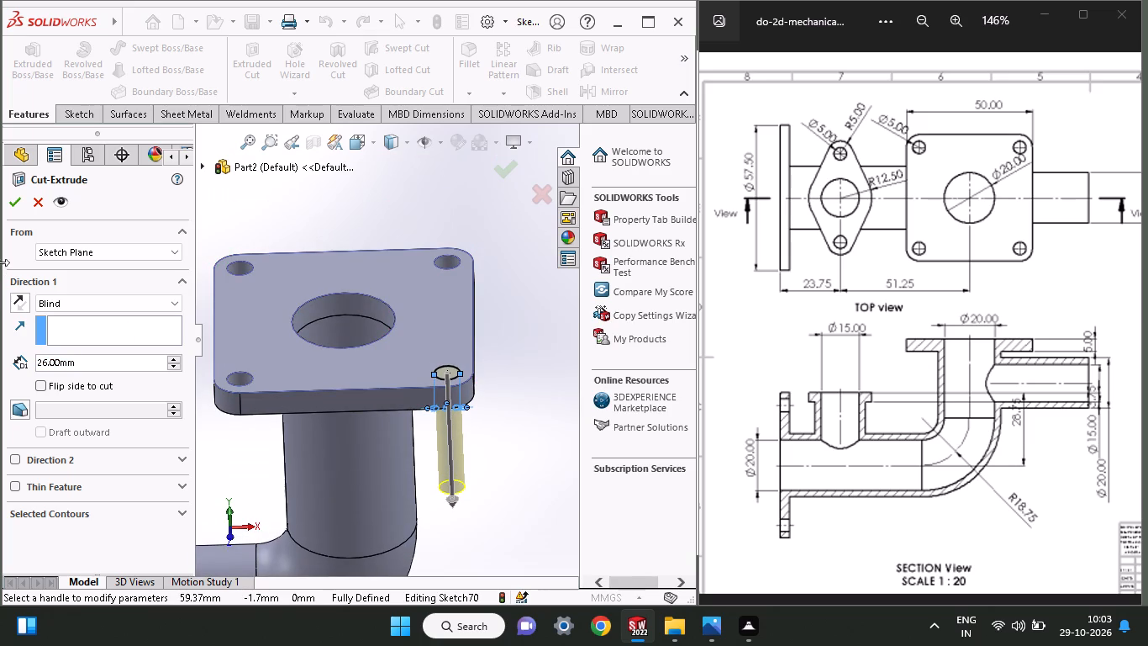
double_click(11, 212)
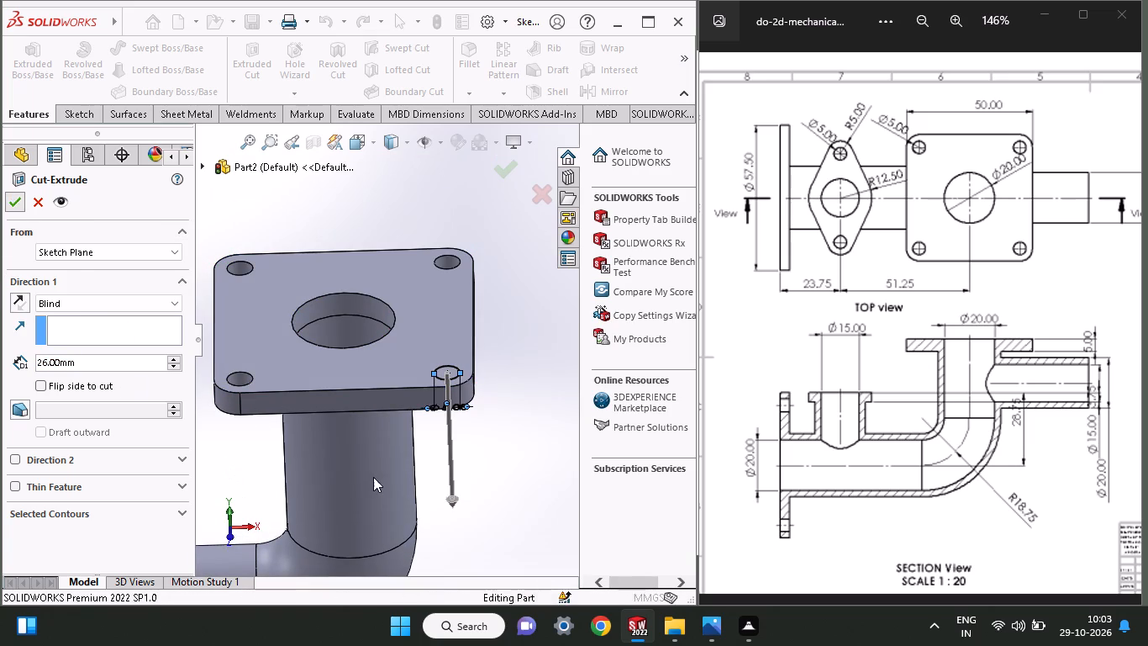
Inspect the fitting's flanges from several sides and consult the round flange's bolt-hole layout in the drawing's right view.
middle_drag(426, 502, 387, 502)
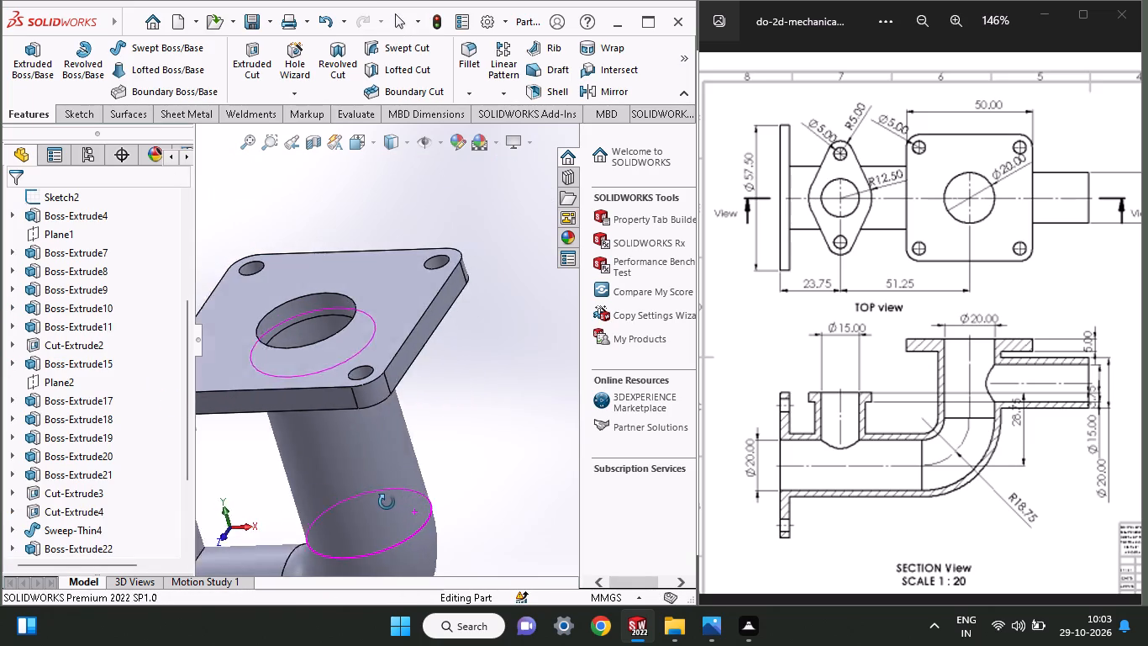
middle_drag(387, 502, 571, 515)
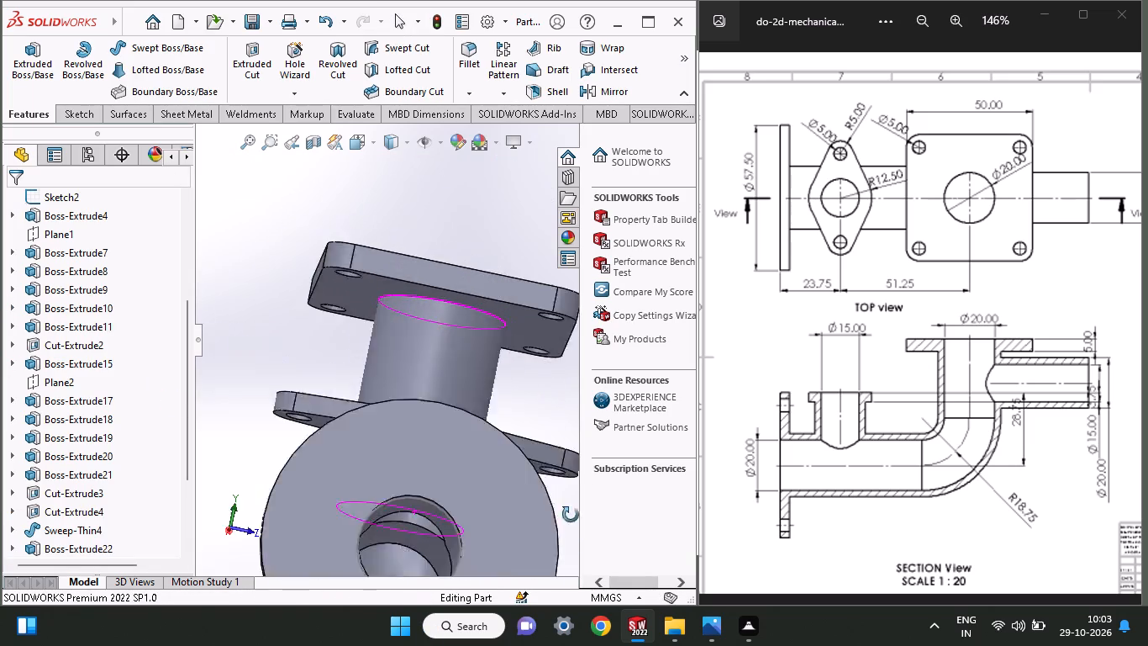
middle_drag(571, 515, 453, 599)
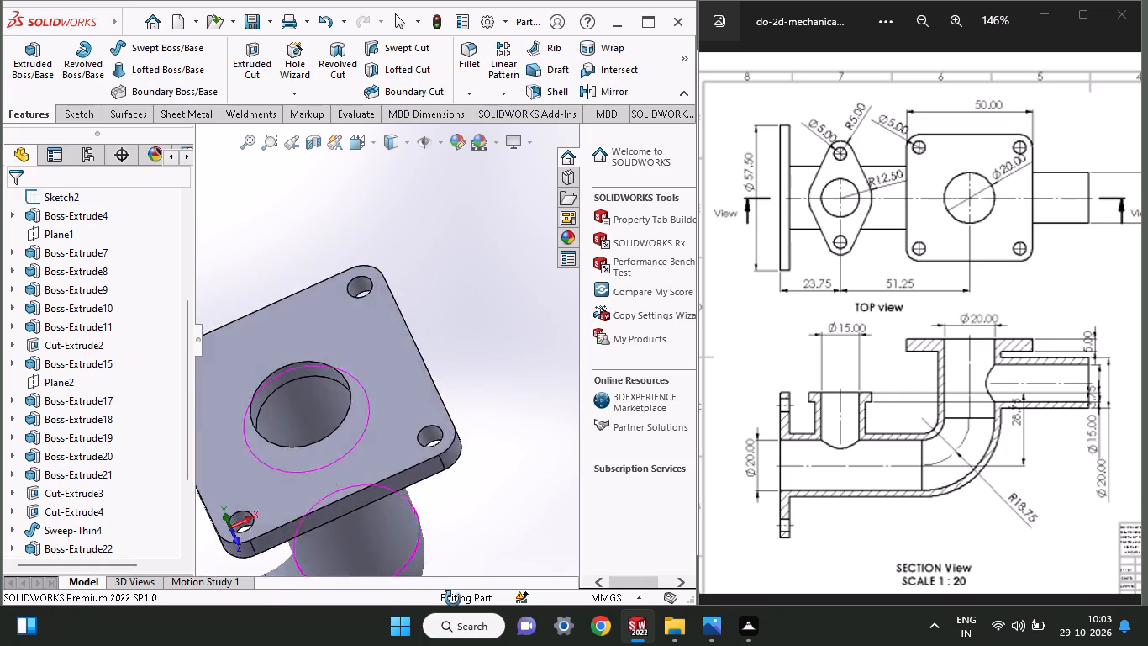
middle_drag(453, 599, 490, 348)
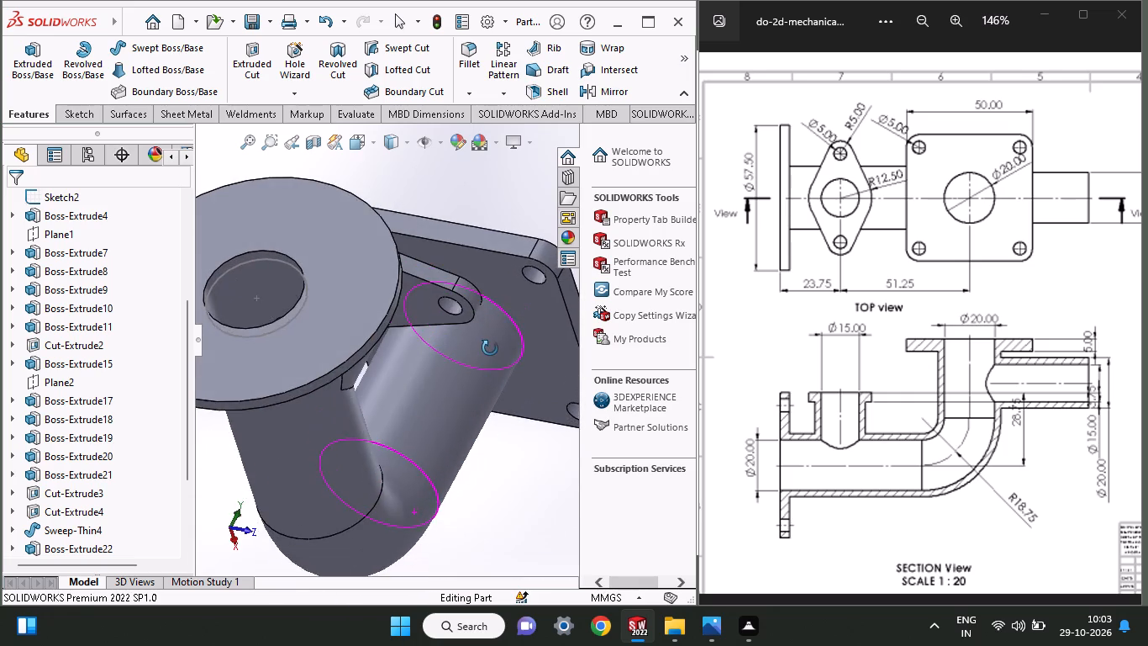
middle_drag(490, 348, 395, 645)
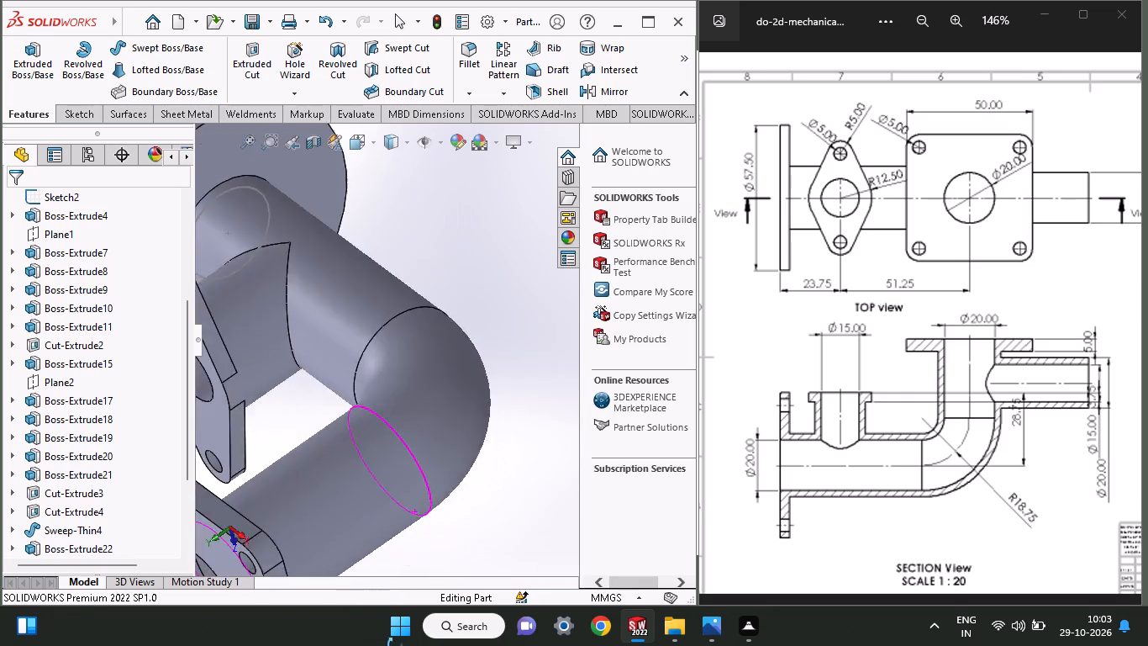
middle_drag(395, 645, 593, 356)
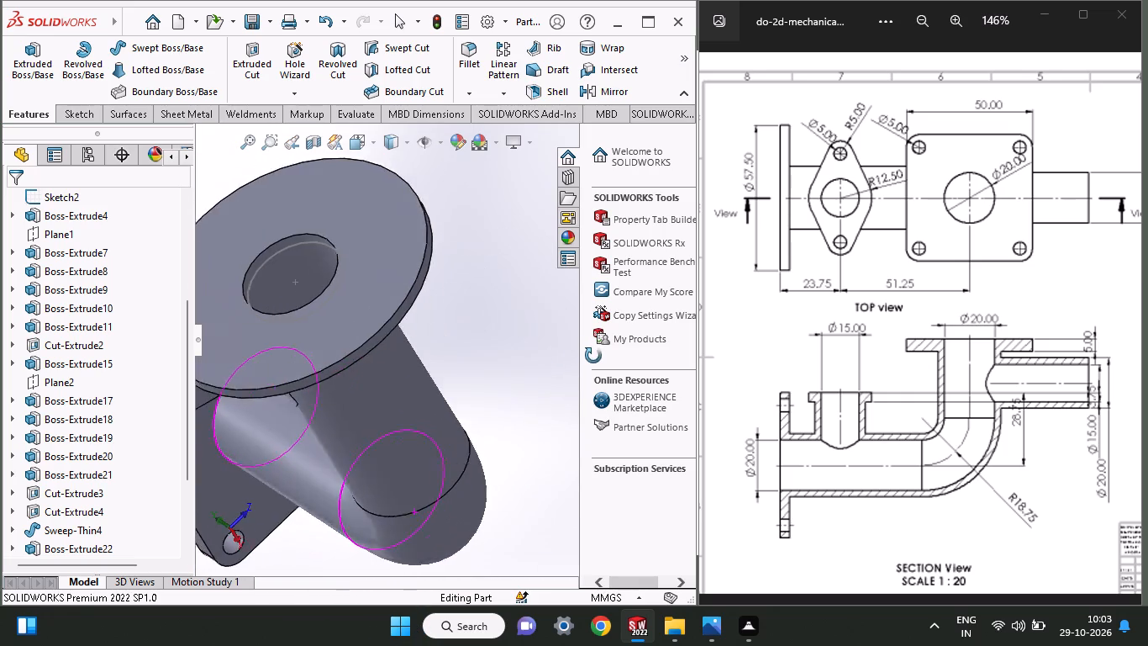
middle_drag(593, 356, 586, 412)
middle_drag(1028, 360, 866, 400)
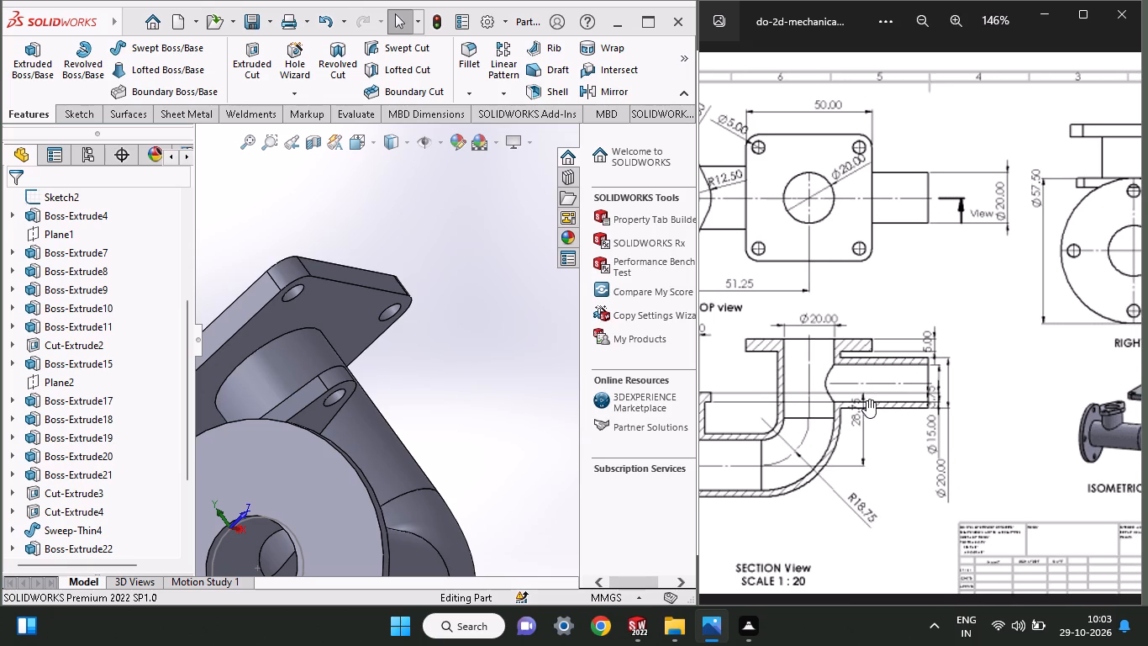
middle_drag(940, 380, 766, 438)
On the round flange's outer face, sketch a vertical line about 18.4 mm long running down from the origin.
click(311, 486)
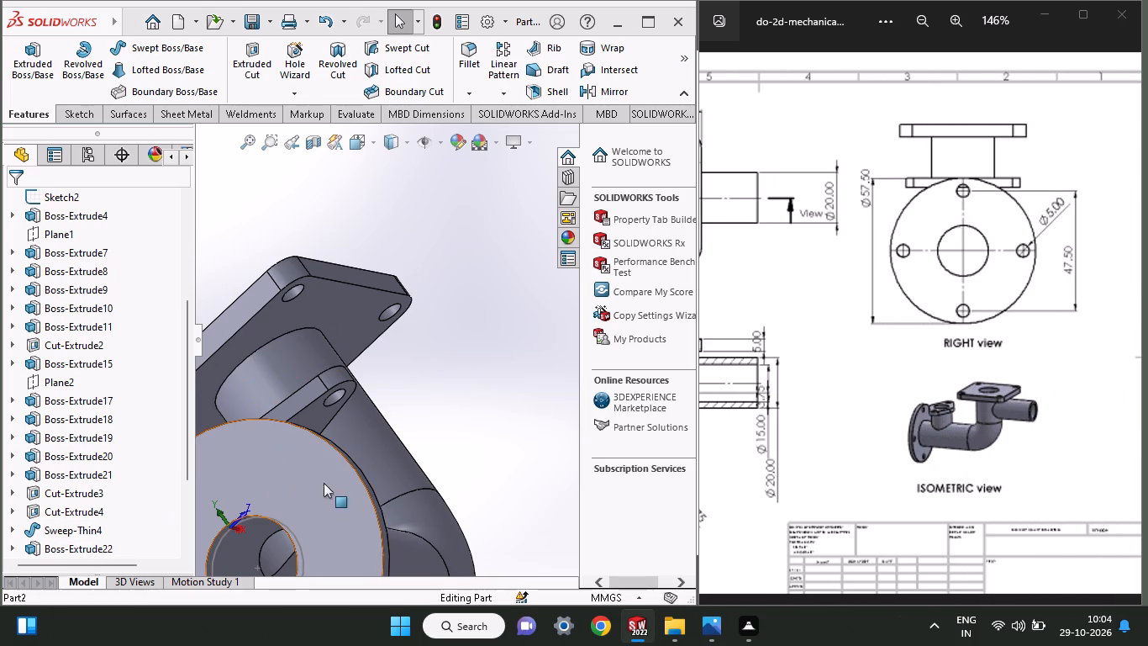
click(386, 442)
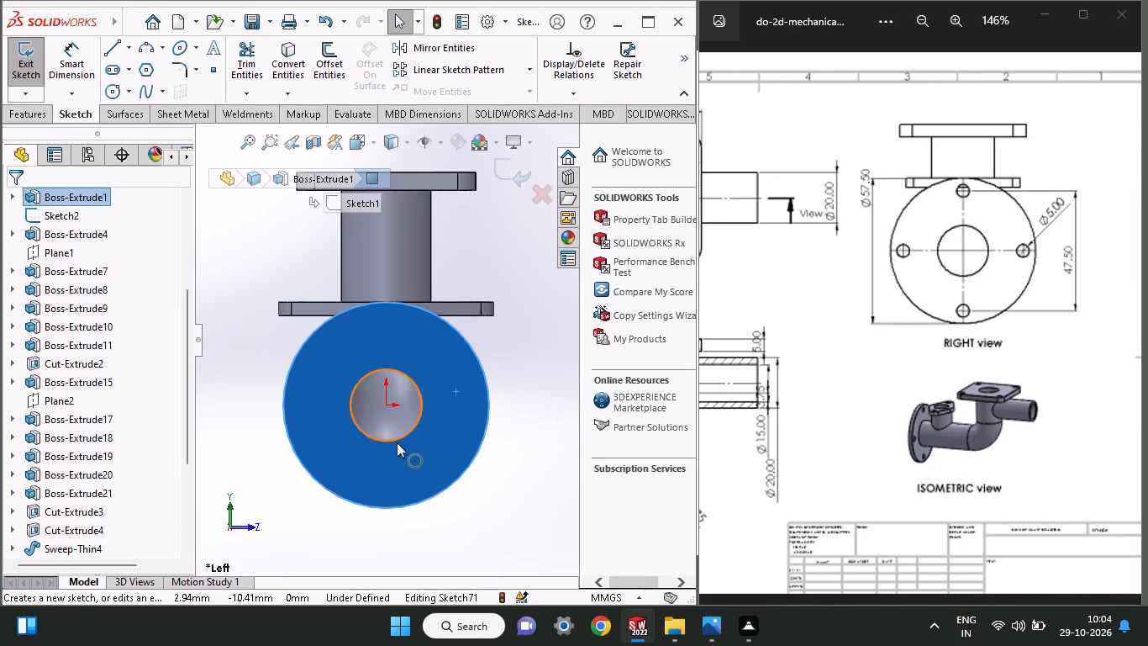
click(118, 97)
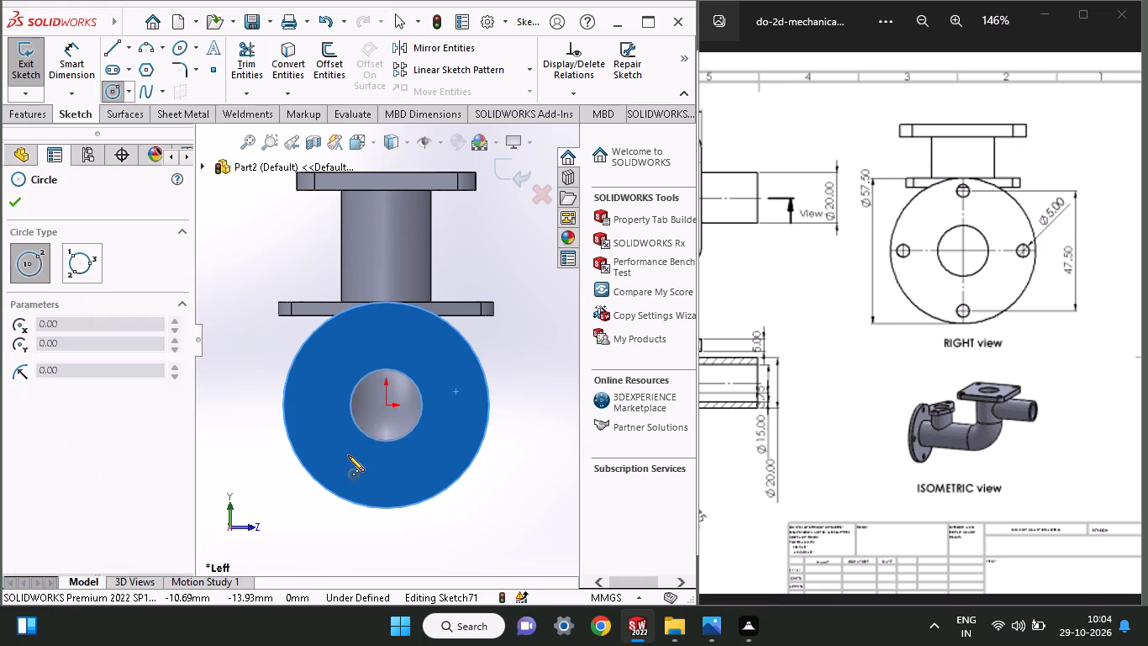
click(24, 198)
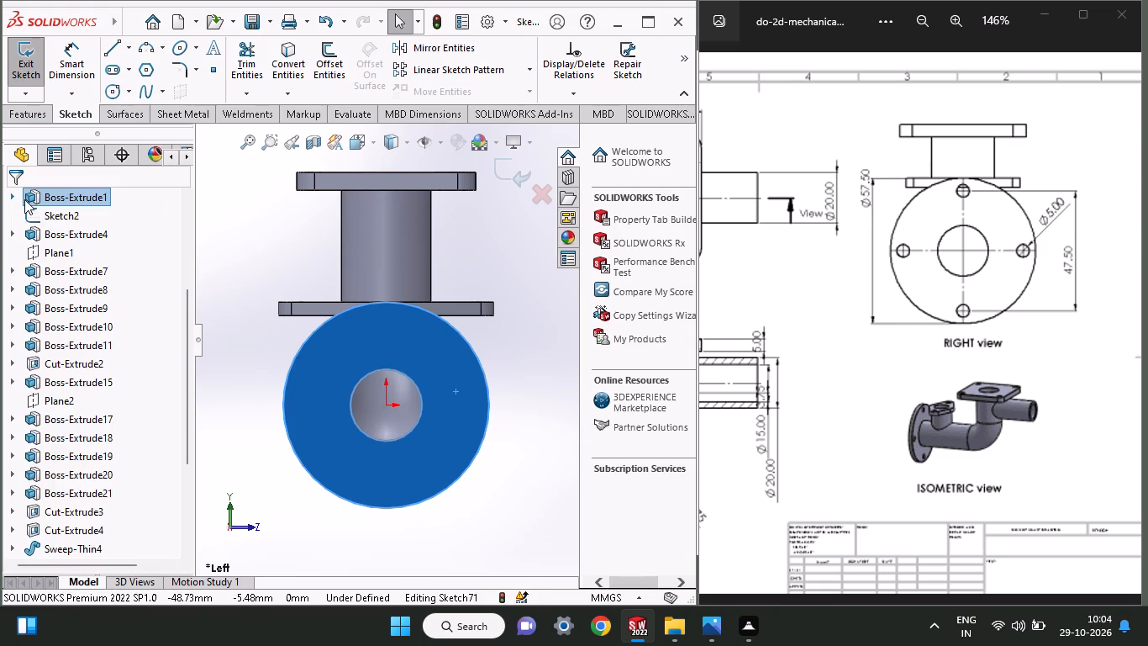
click(121, 44)
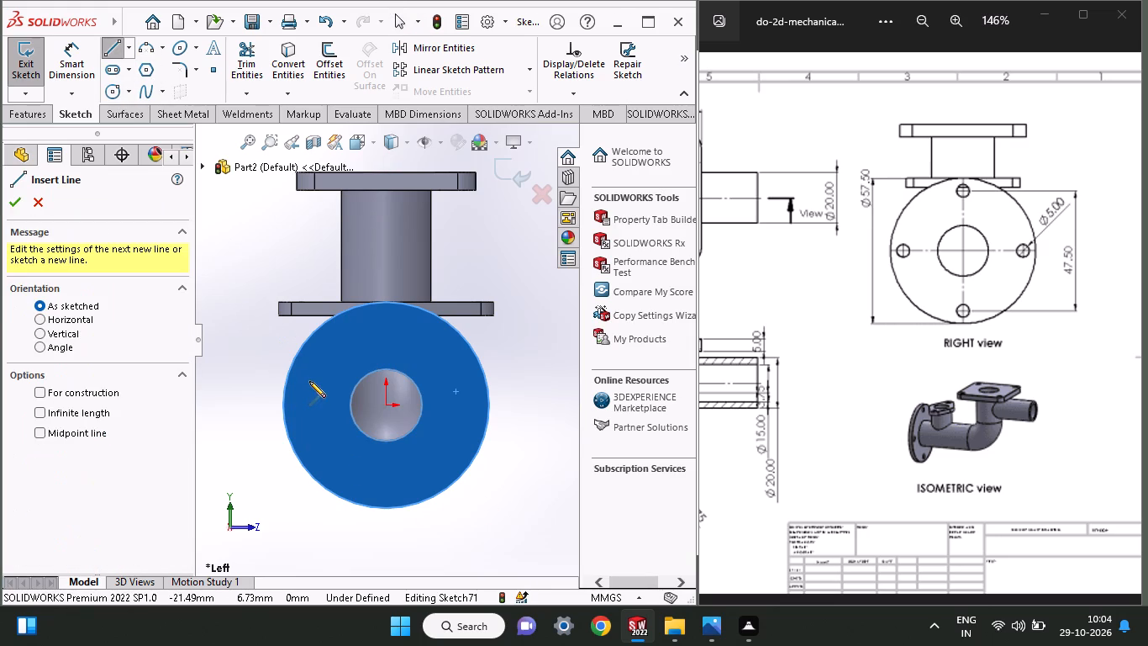
click(390, 406)
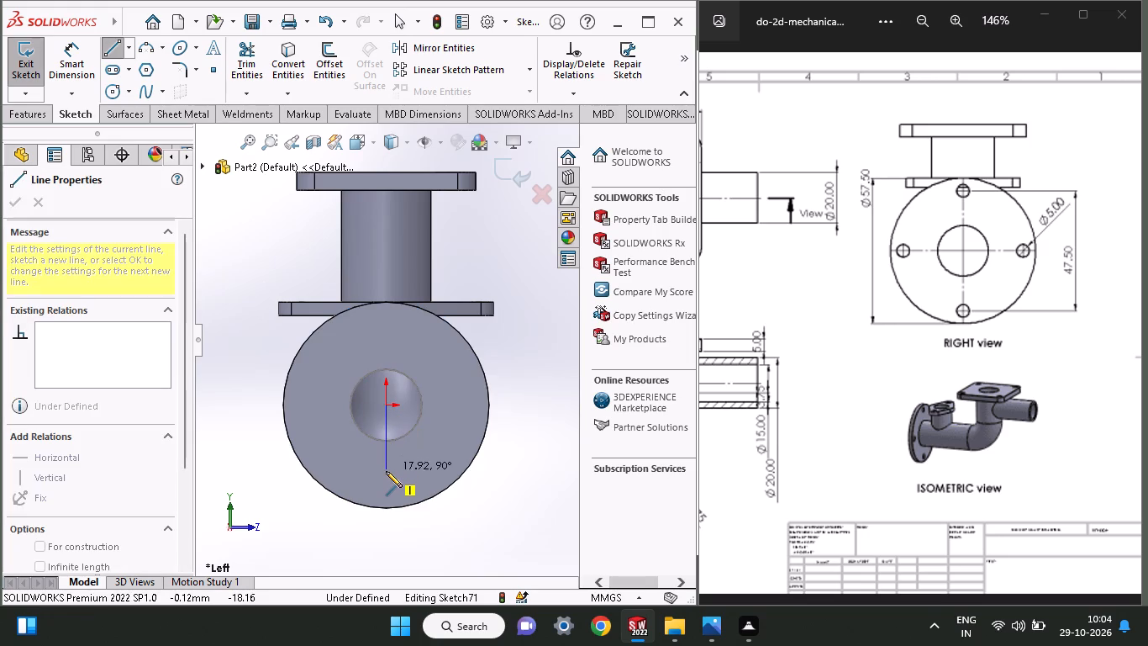
click(386, 471)
right_click(490, 481)
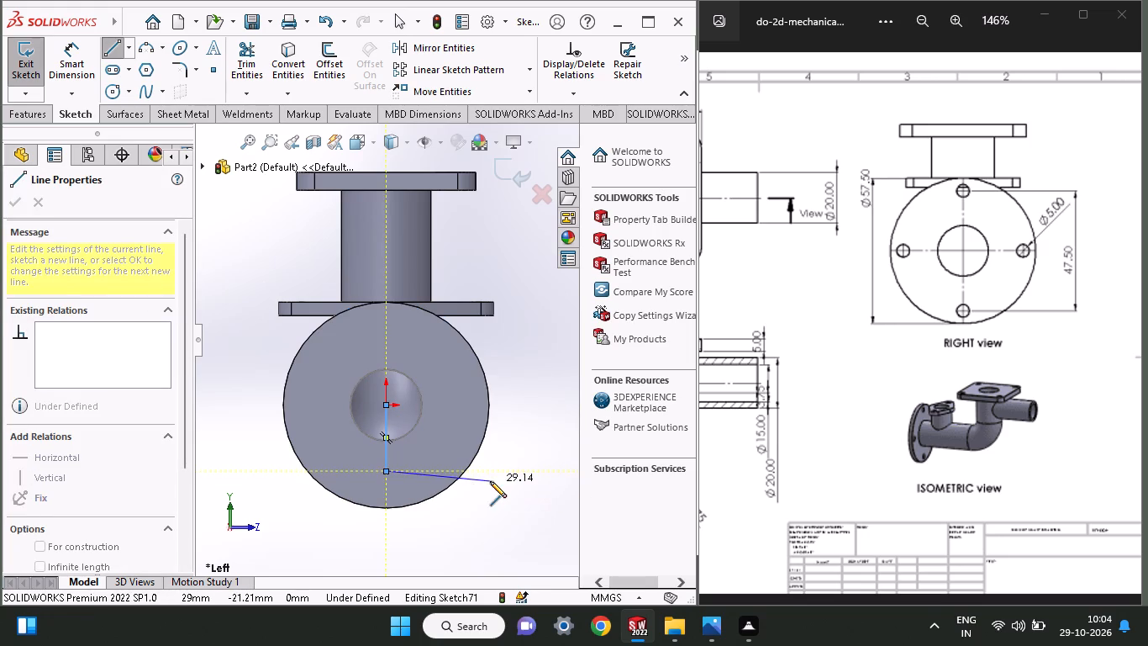
click(514, 445)
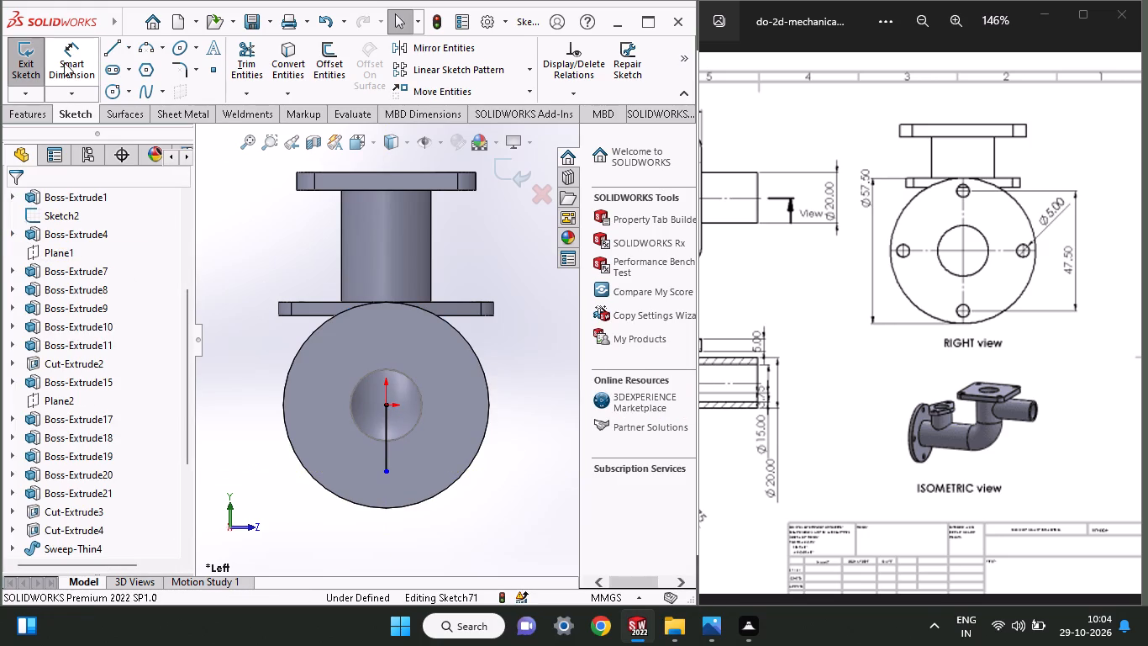
Dimension the length of the vertical line on the round flange's face as 47.50 mm.
click(65, 60)
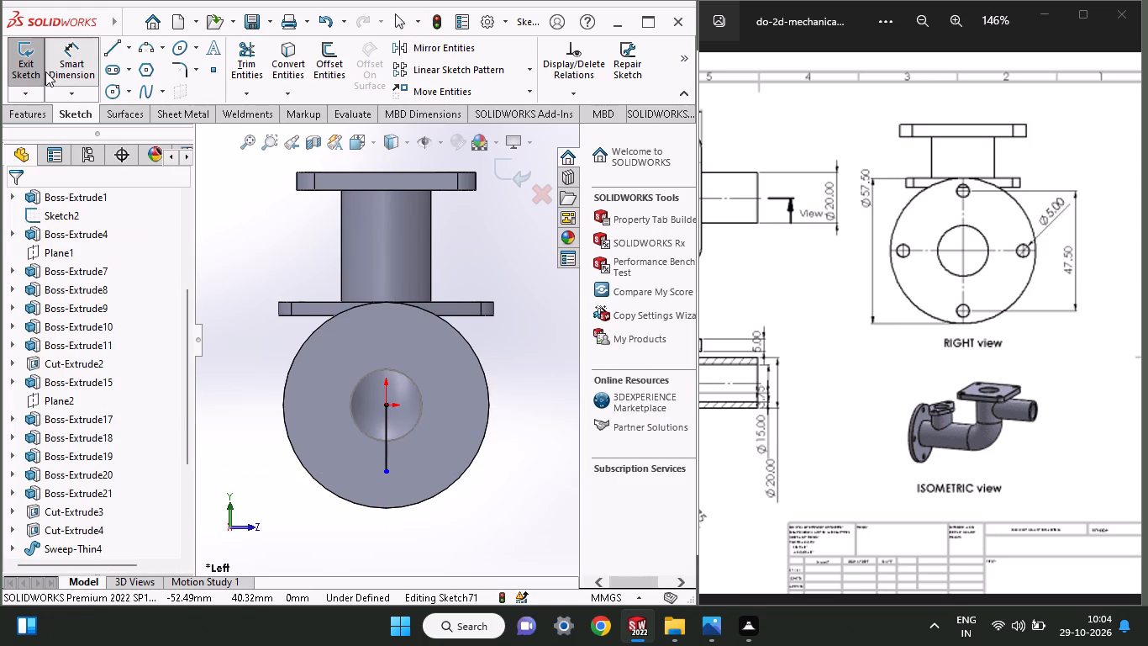
click(73, 50)
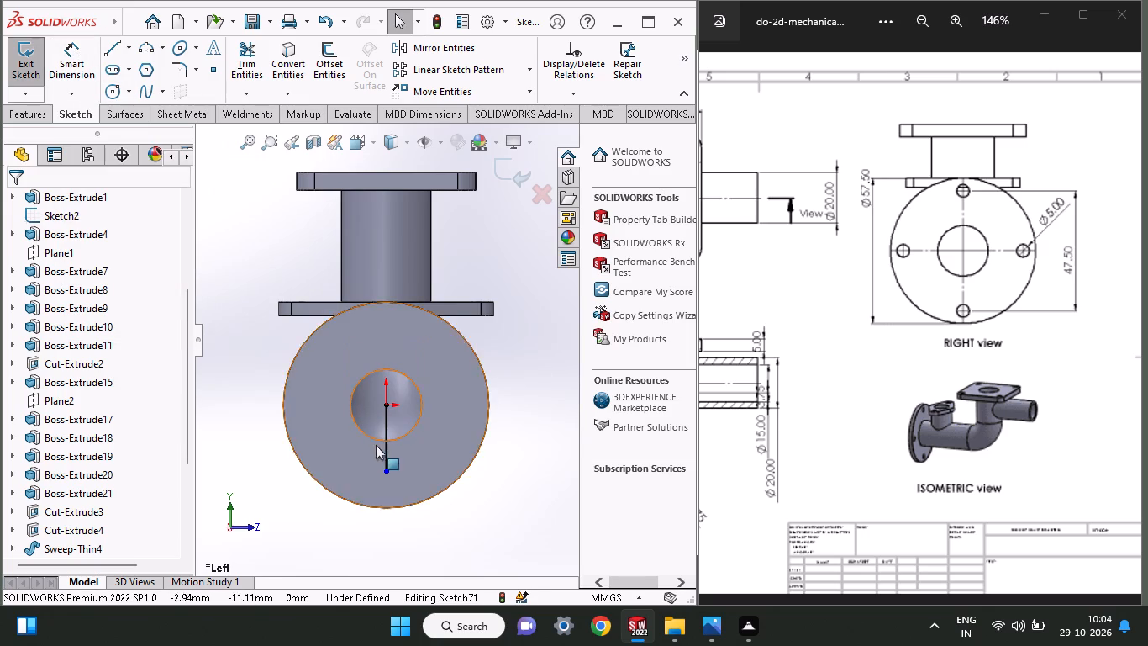
click(84, 49)
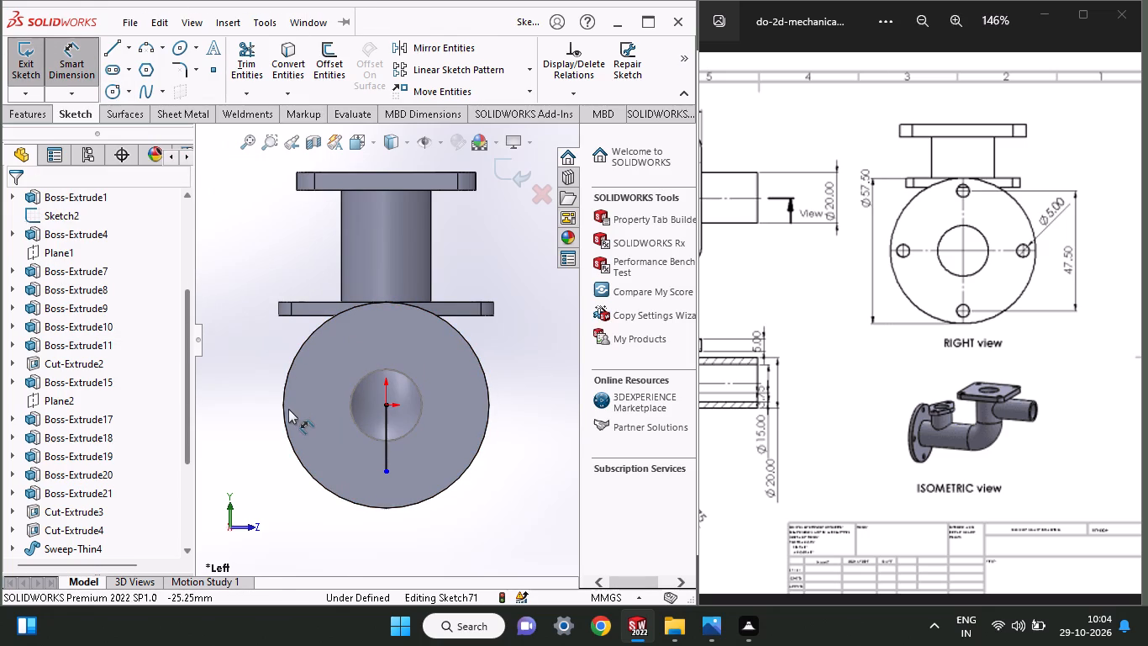
click(391, 448)
click(424, 445)
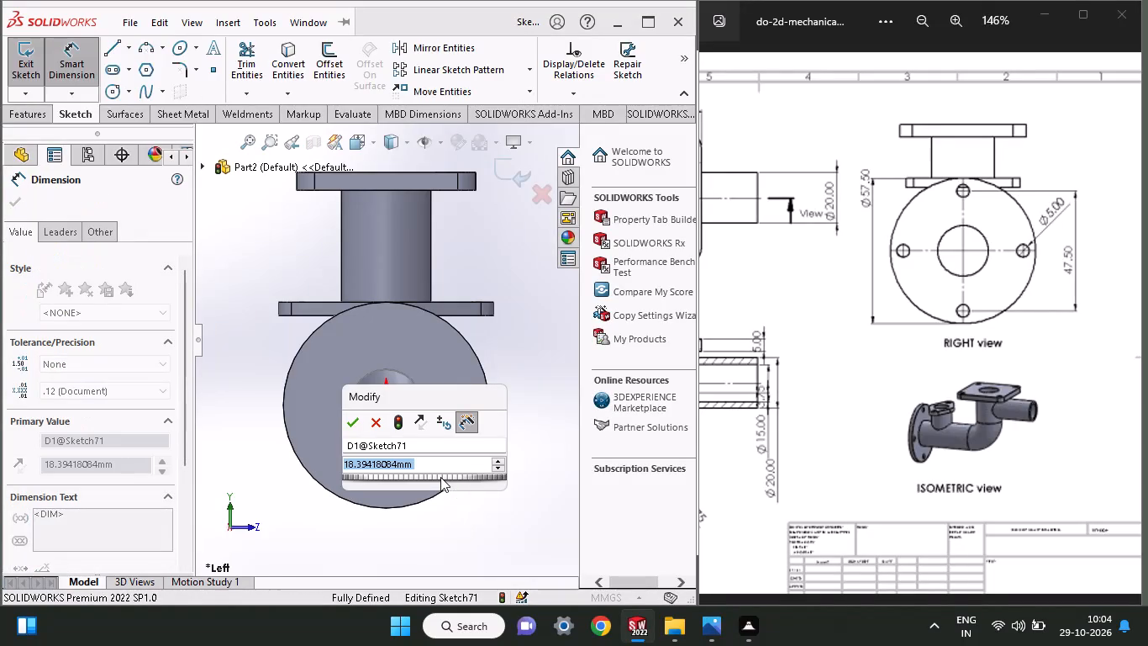
text(47)
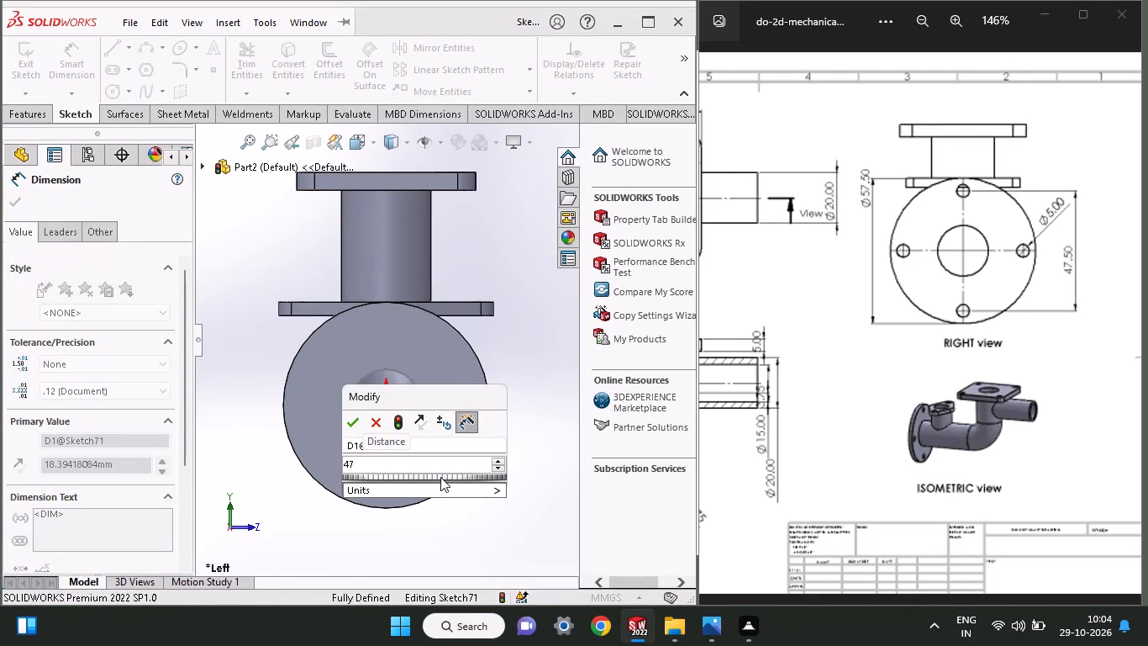
text(.50)
key(Return)
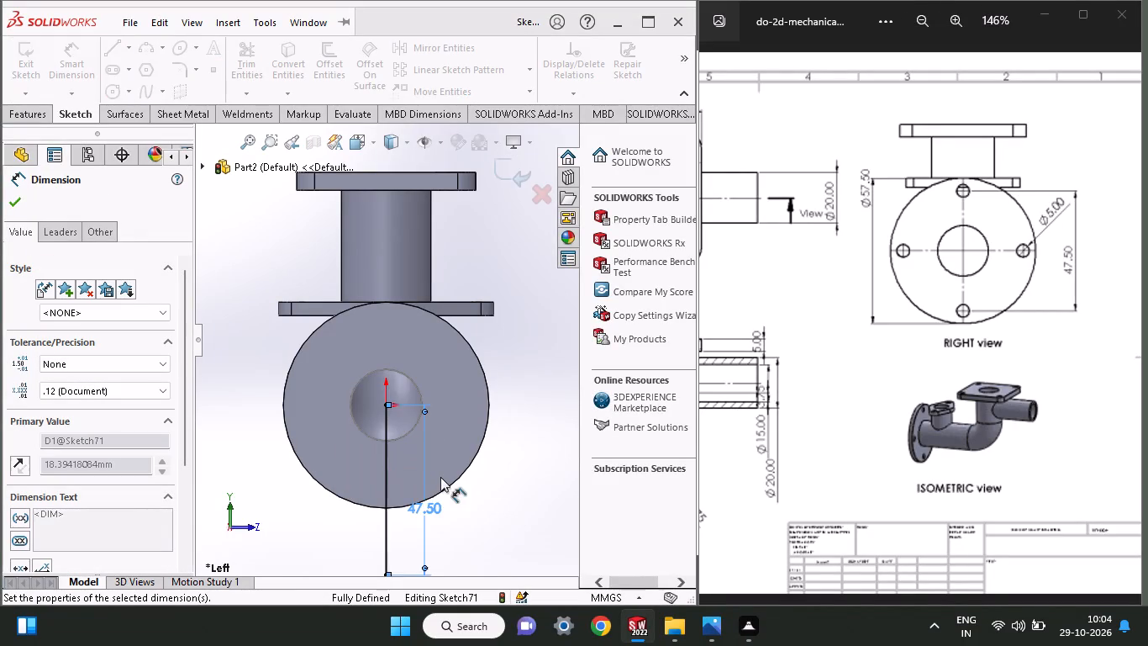
Set the vertical line's length to half of 47.50 mm, 23.75 mm, using a division in the value.
double_click(421, 507)
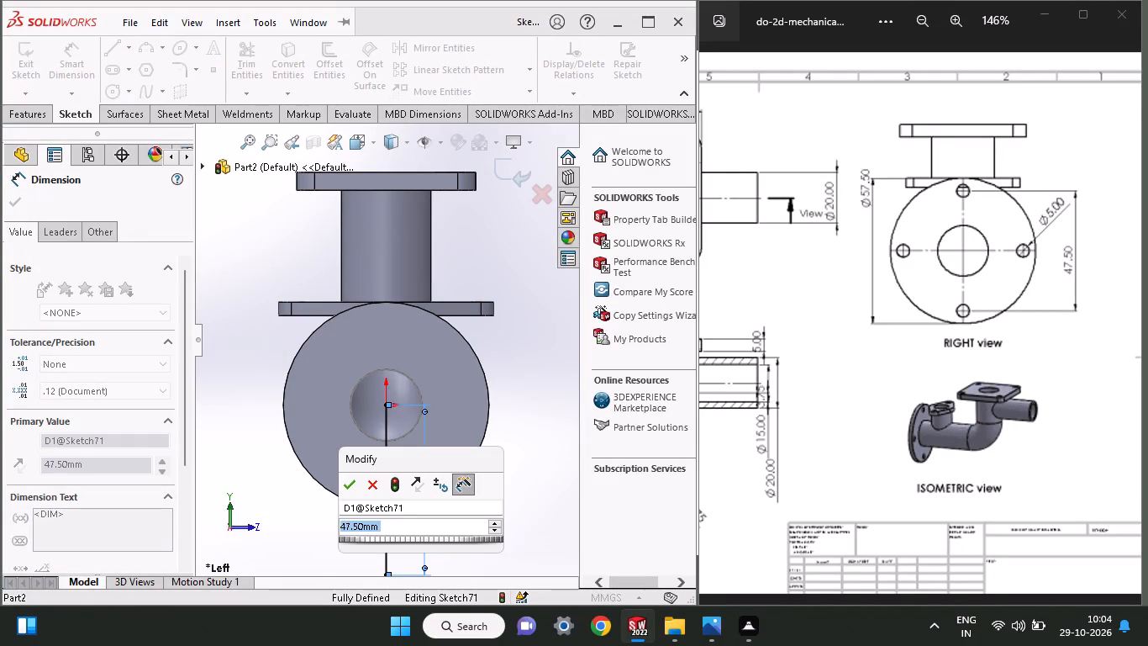
click(395, 522)
key(backslash)
key(BackSpace)
key(BackSpace)
key(BackSpace)
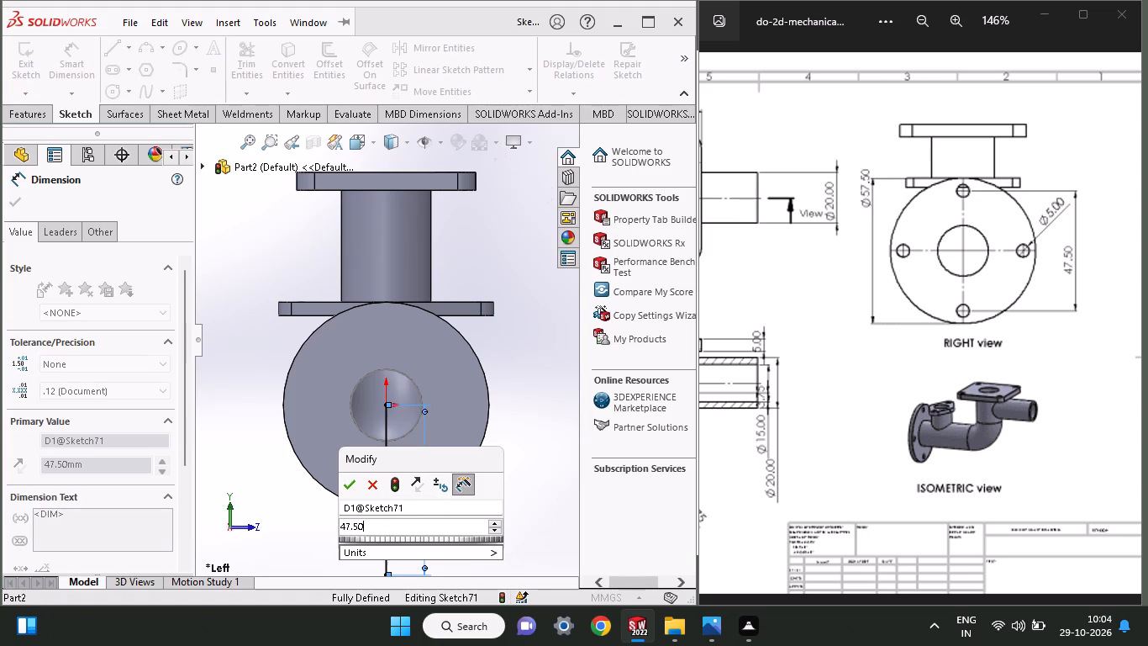
text(/2)
key(Return)
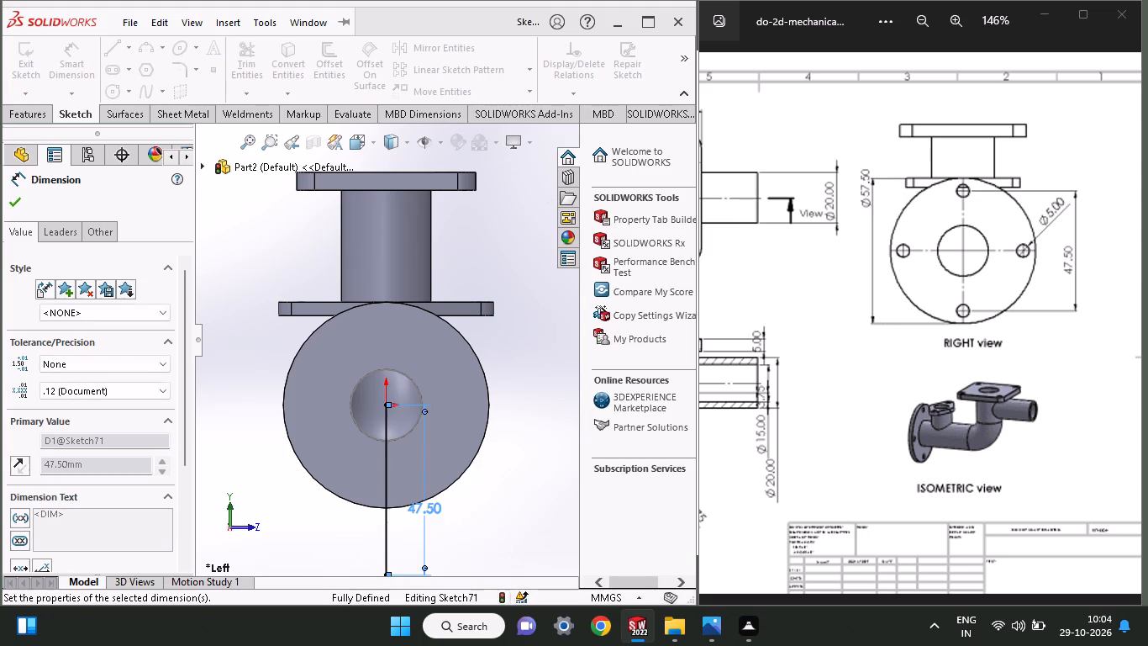
click(16, 205)
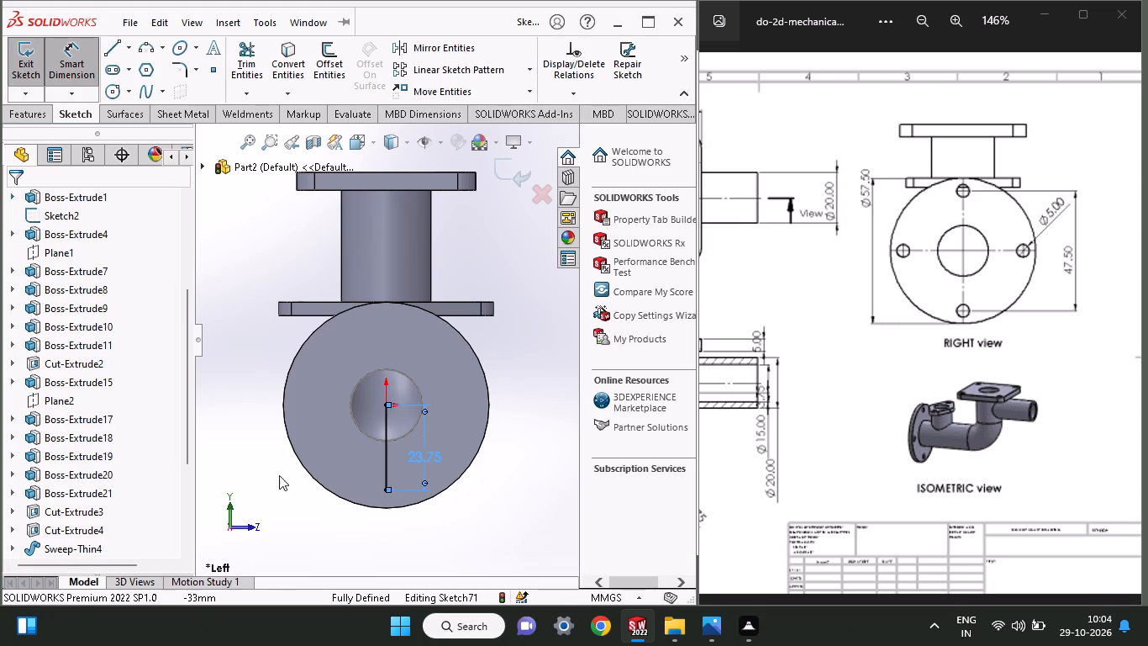
Sketch a circle about 5.9 mm in diameter centred on the lower end of the 23.75 mm vertical line.
click(112, 91)
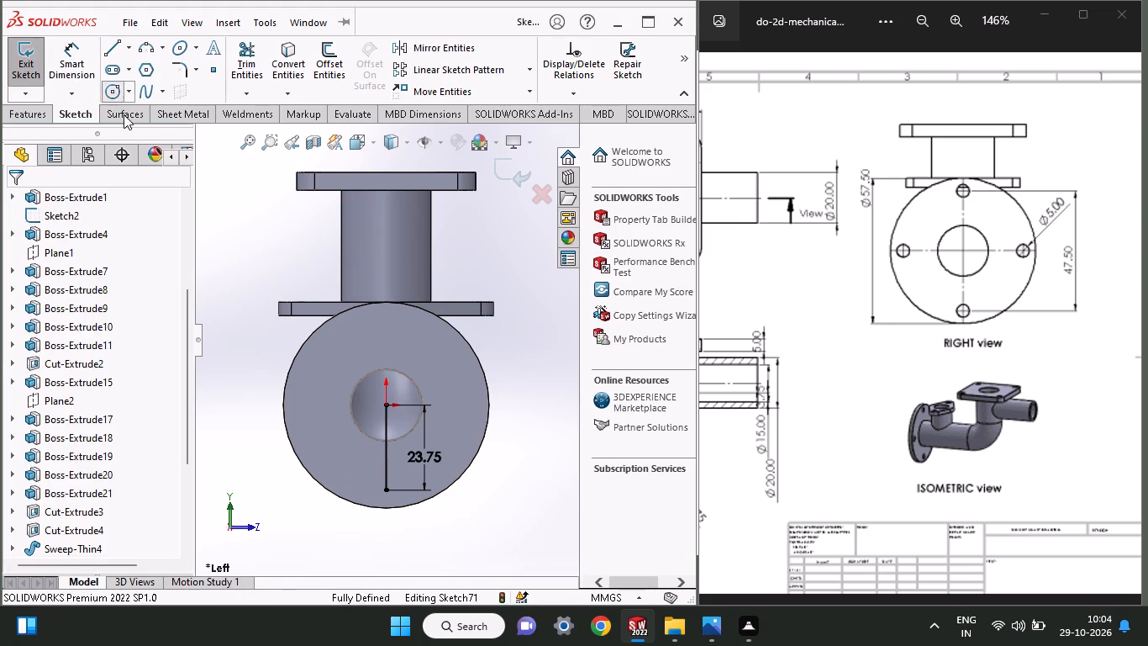
click(383, 492)
click(376, 486)
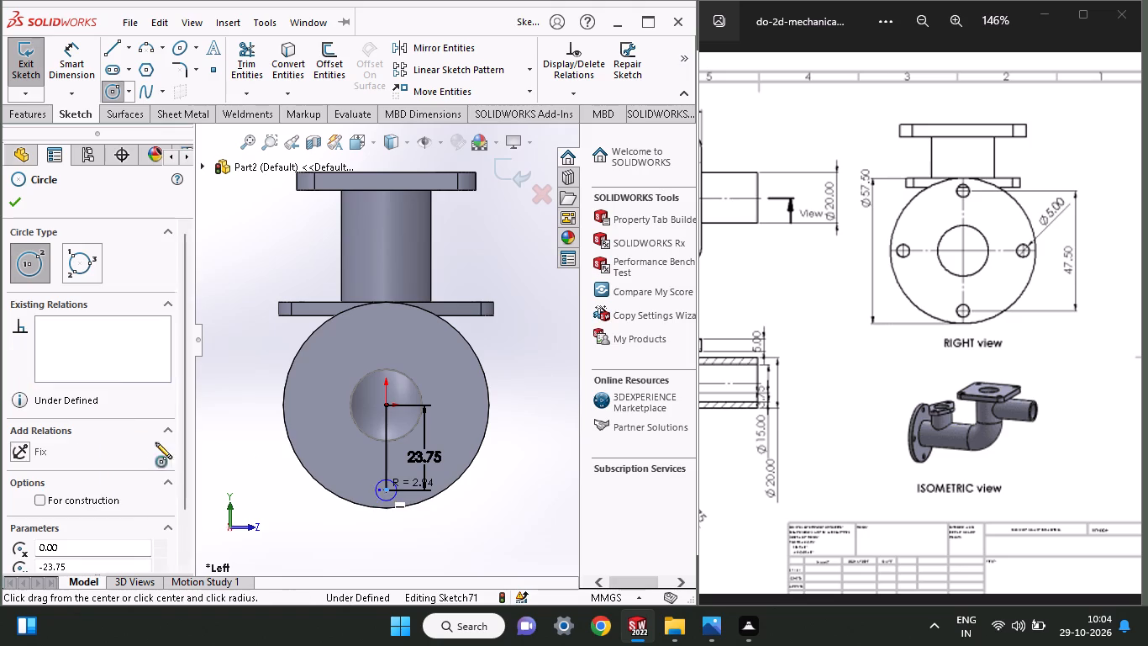
Dimension the diameter of the circle at the vertical line's lower end as 5 mm.
click(82, 67)
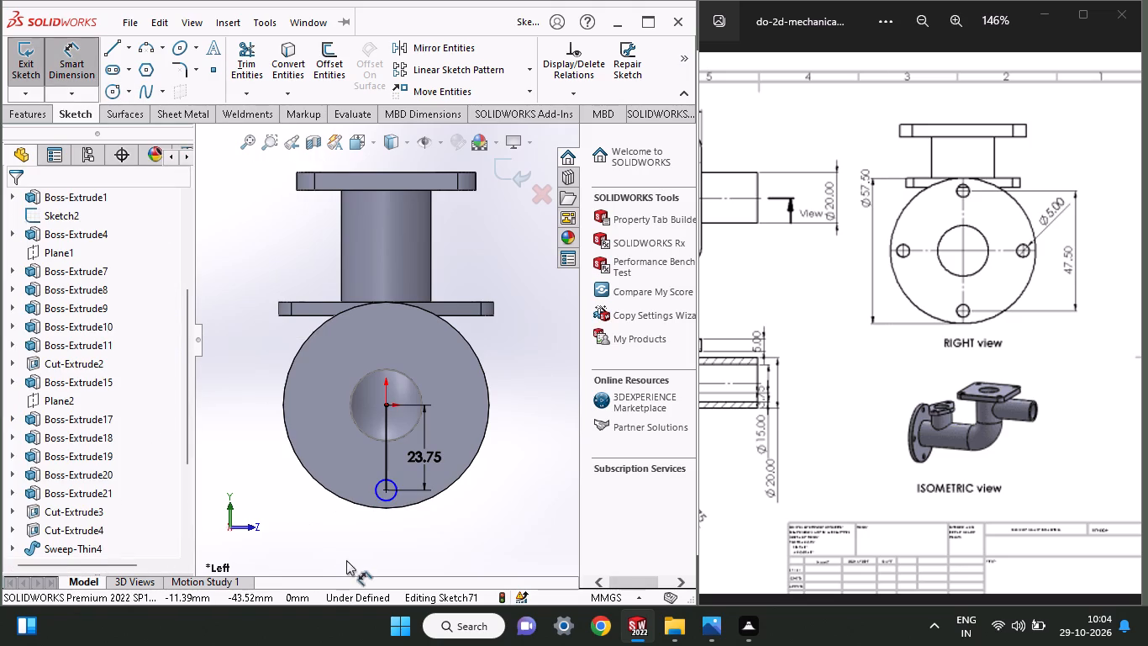
click(390, 500)
click(396, 532)
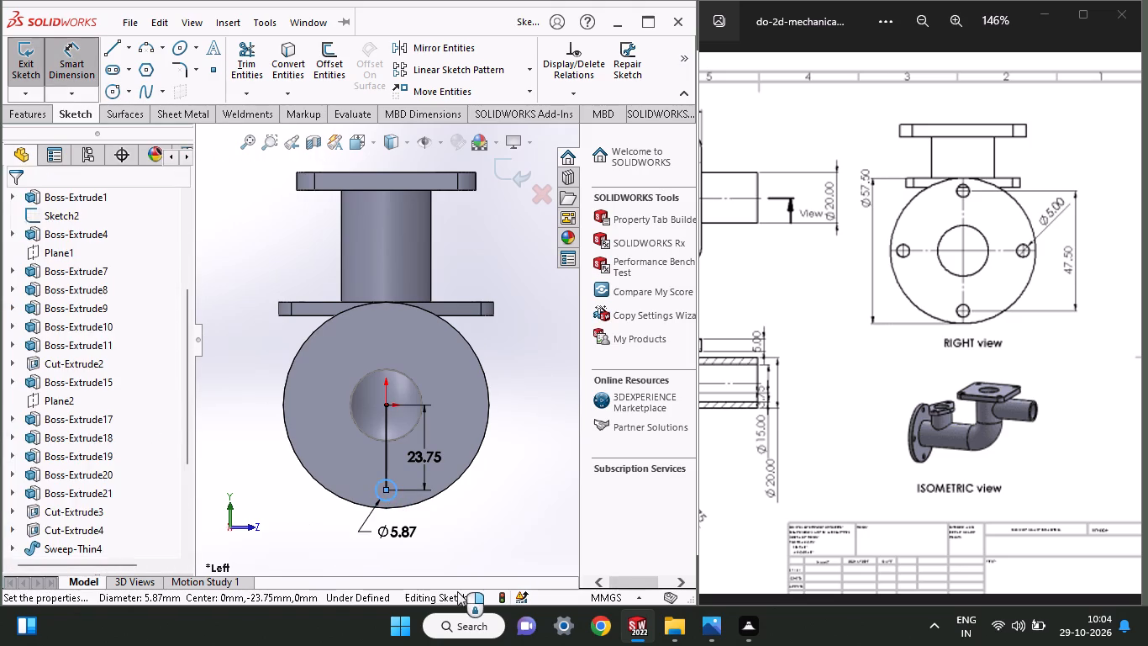
key(5)
key(Return)
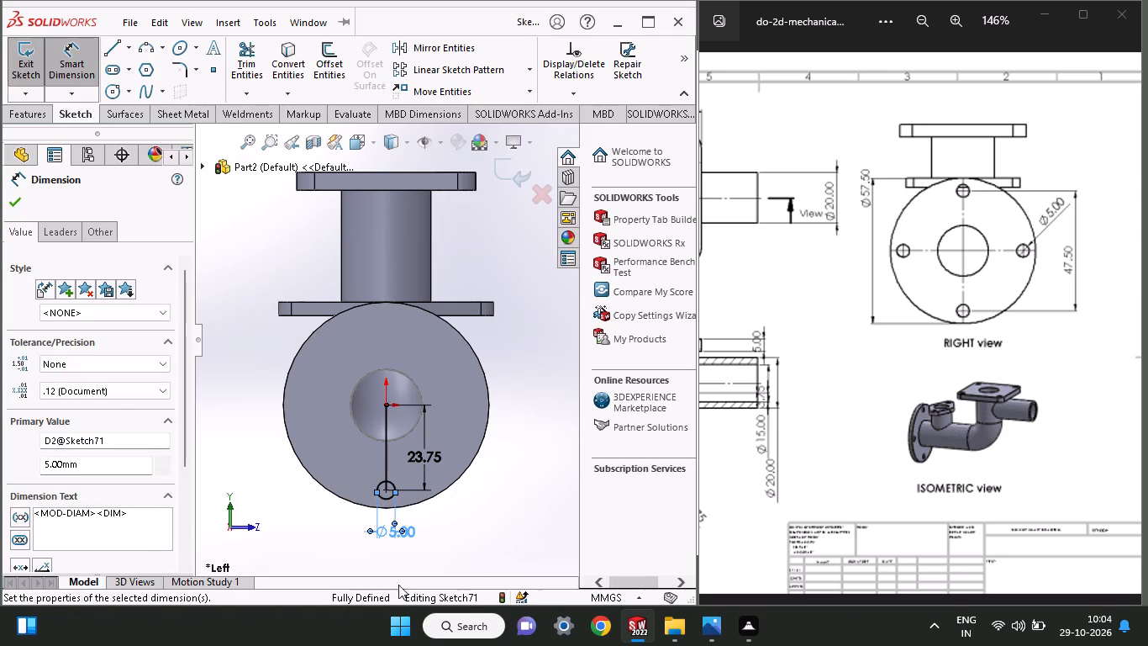
click(13, 204)
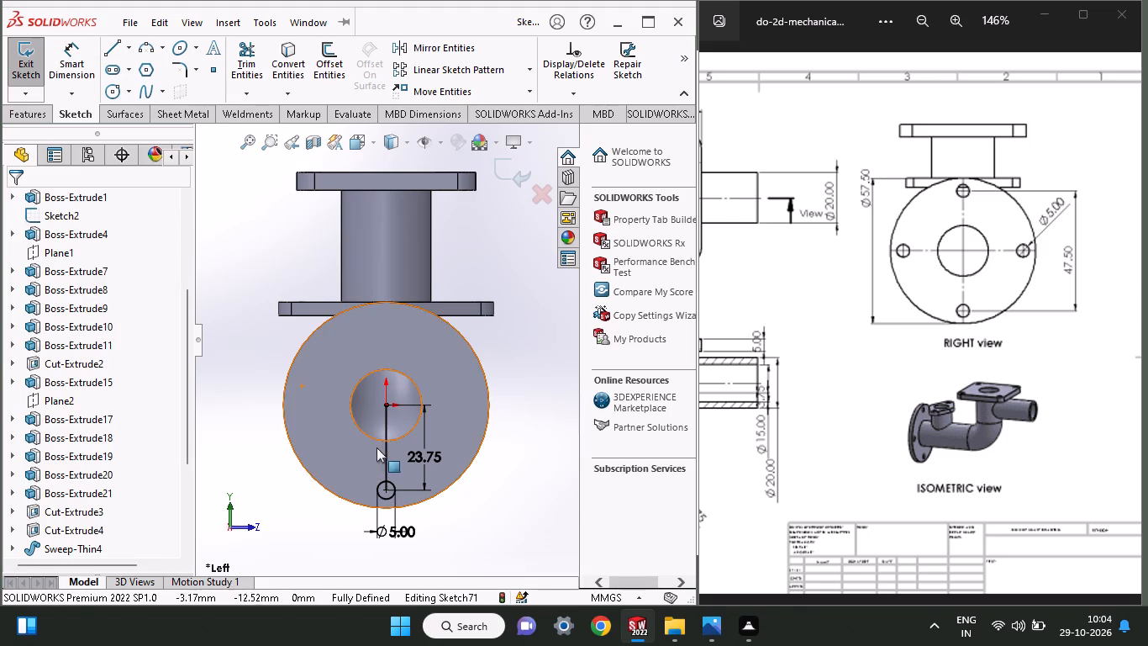
Delete the 23.75 mm vertical construction aid line from the bolt hole sketch on the round flange.
right_click(387, 443)
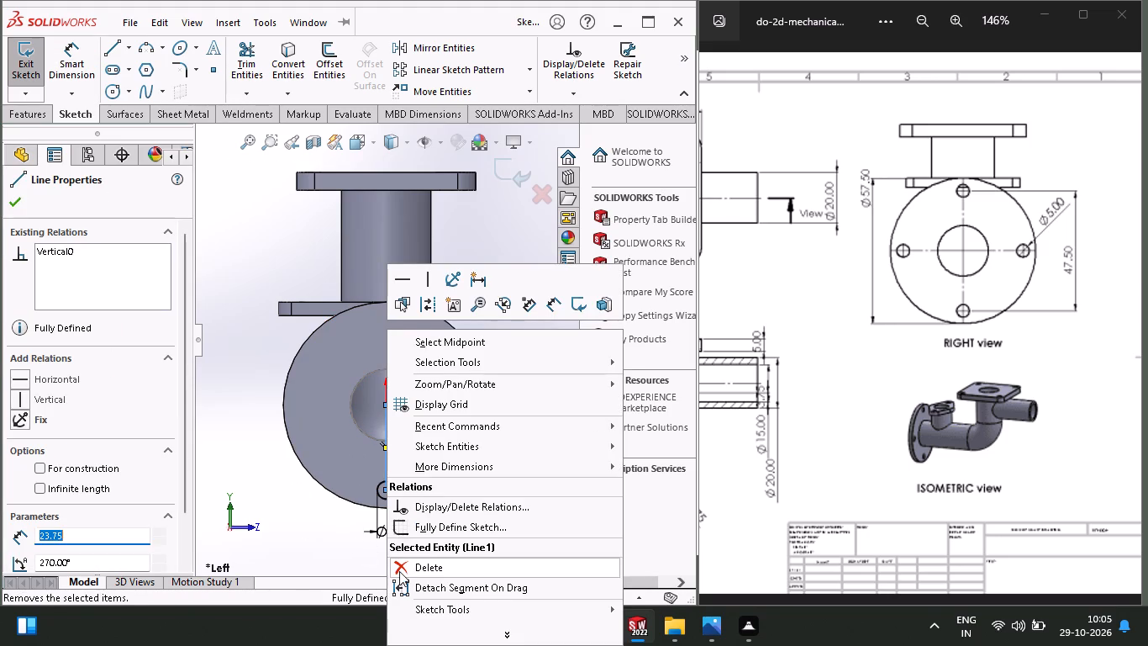
click(399, 571)
click(736, 352)
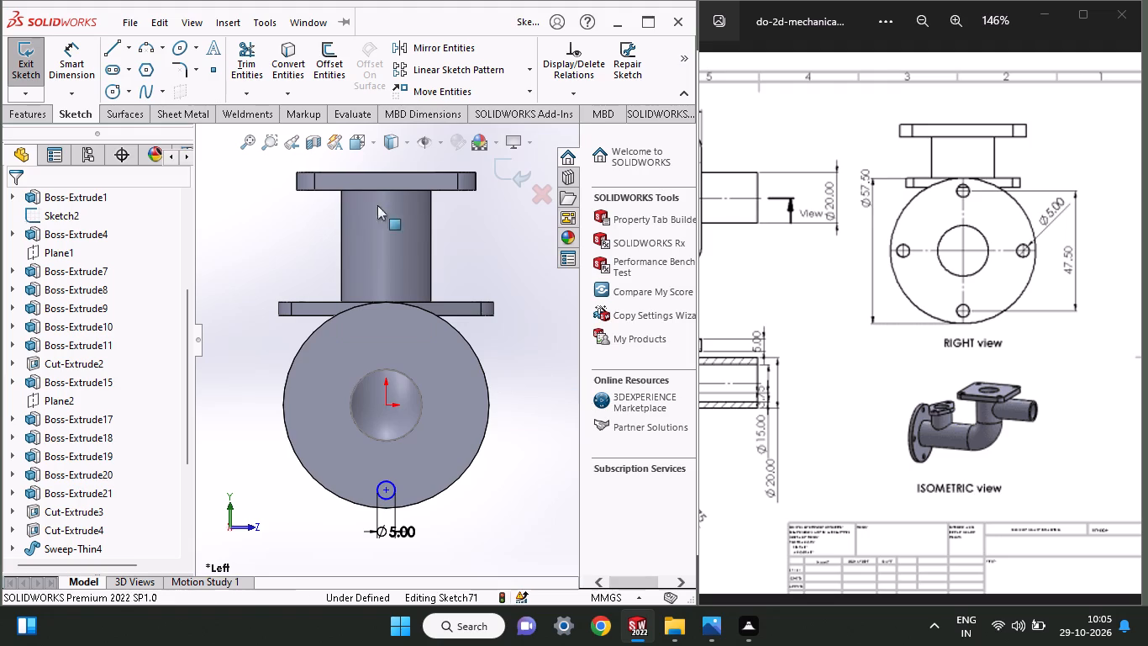
Cut the 5 mm circle through the round flange with a blind Extruded Cut 26 mm deep.
click(39, 112)
click(267, 77)
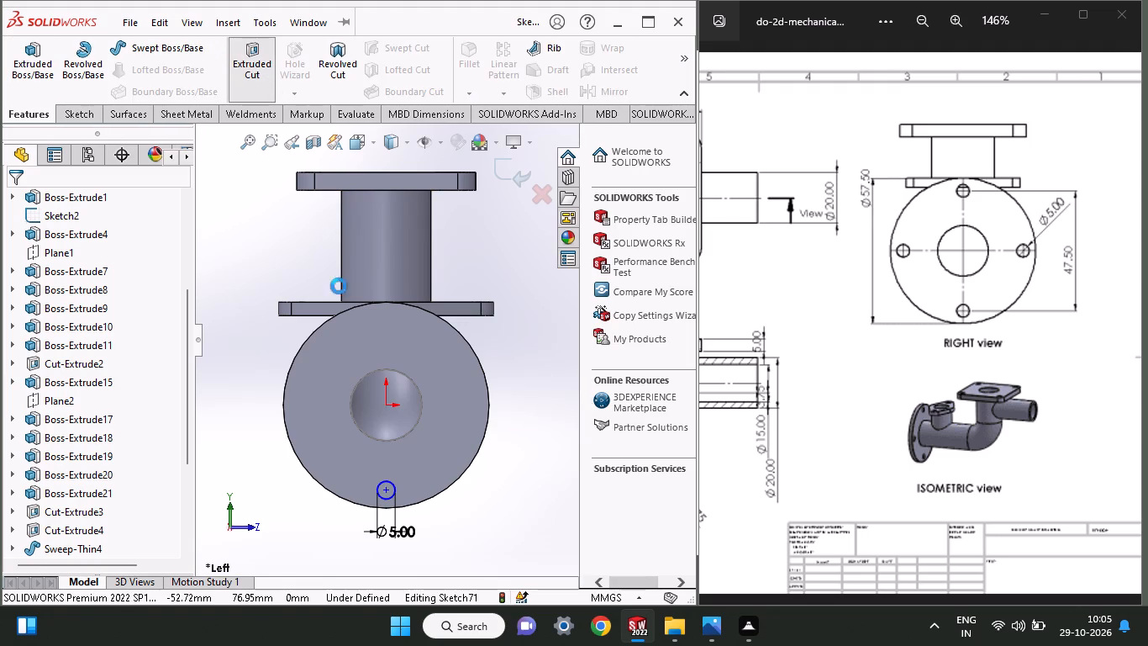
middle_drag(318, 519, 355, 472)
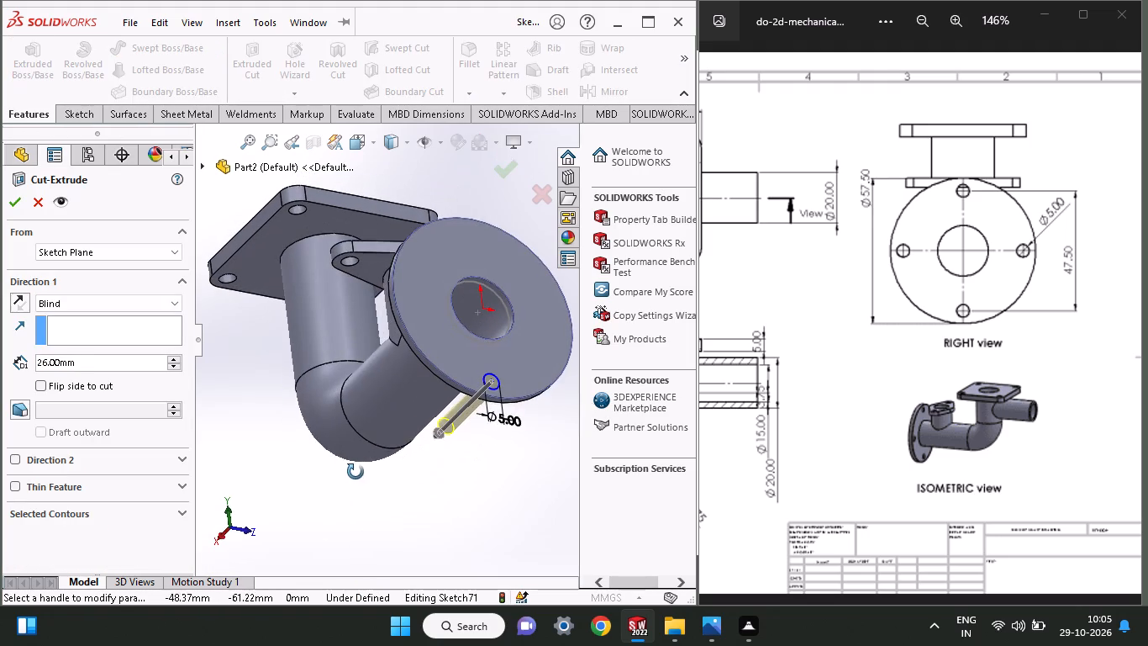
middle_drag(355, 472, 355, 471)
click(10, 201)
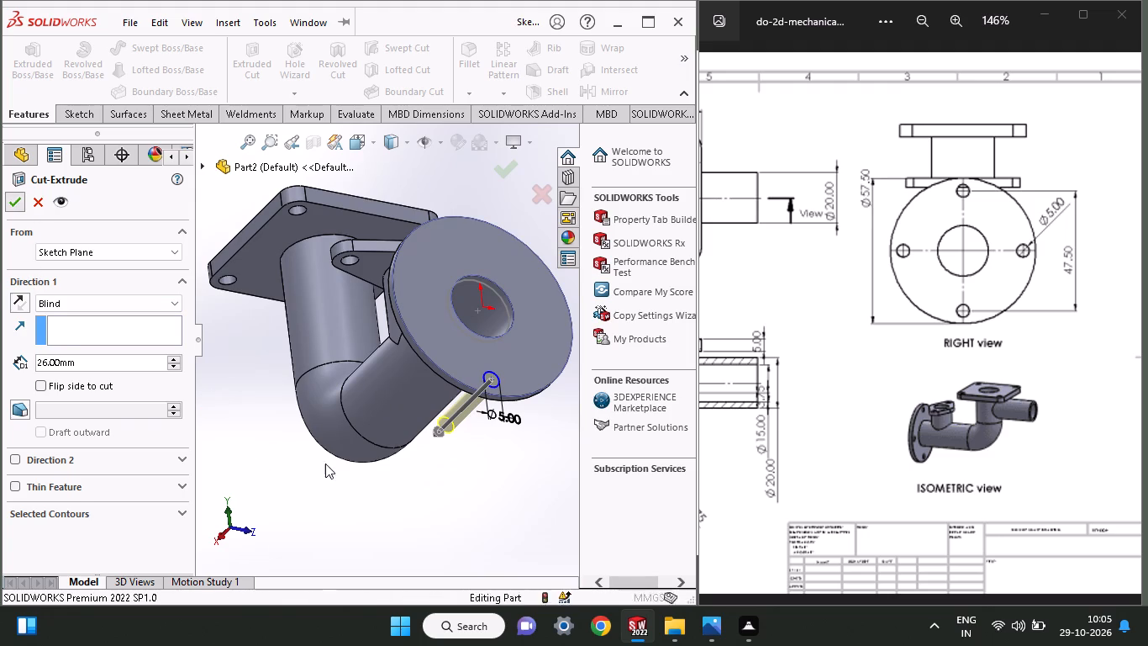
Start a sketch on the round flange's face and draw a horizontal line about 26.2 mm long leftward from the flange centre.
middle_drag(398, 479, 355, 645)
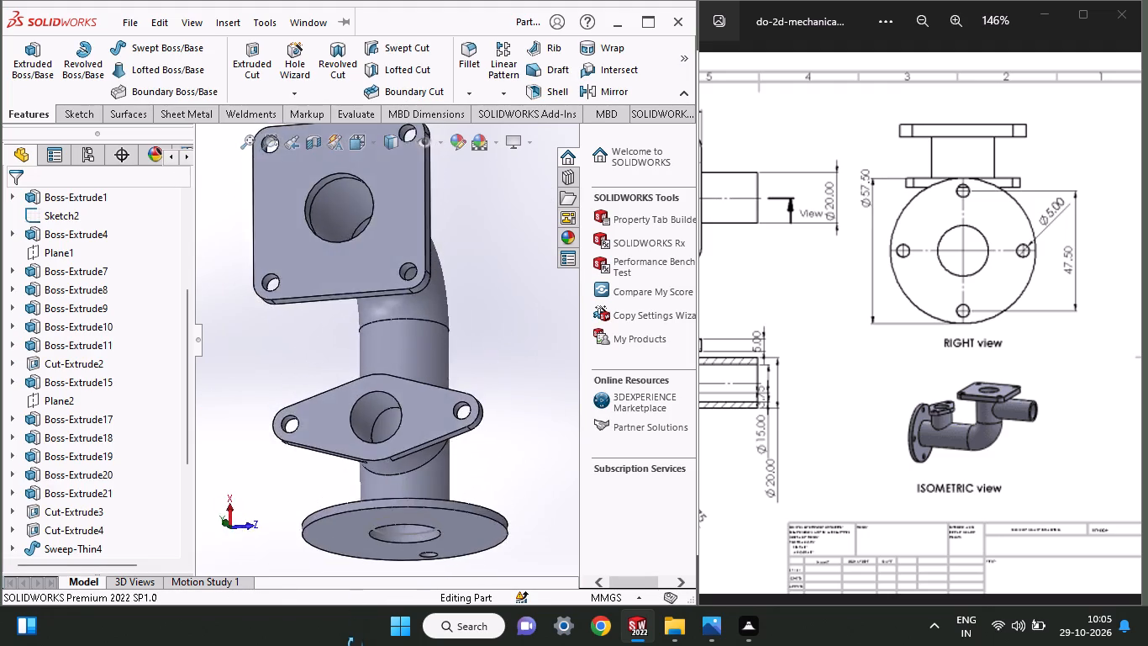
middle_drag(355, 645, 386, 634)
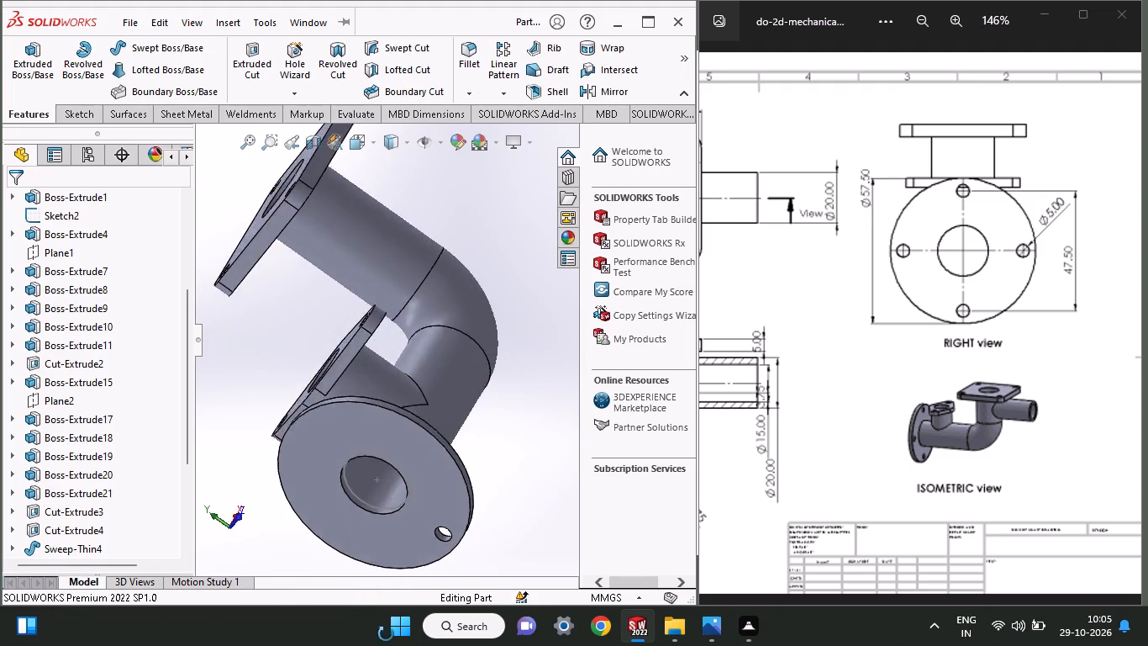
middle_drag(386, 634, 396, 562)
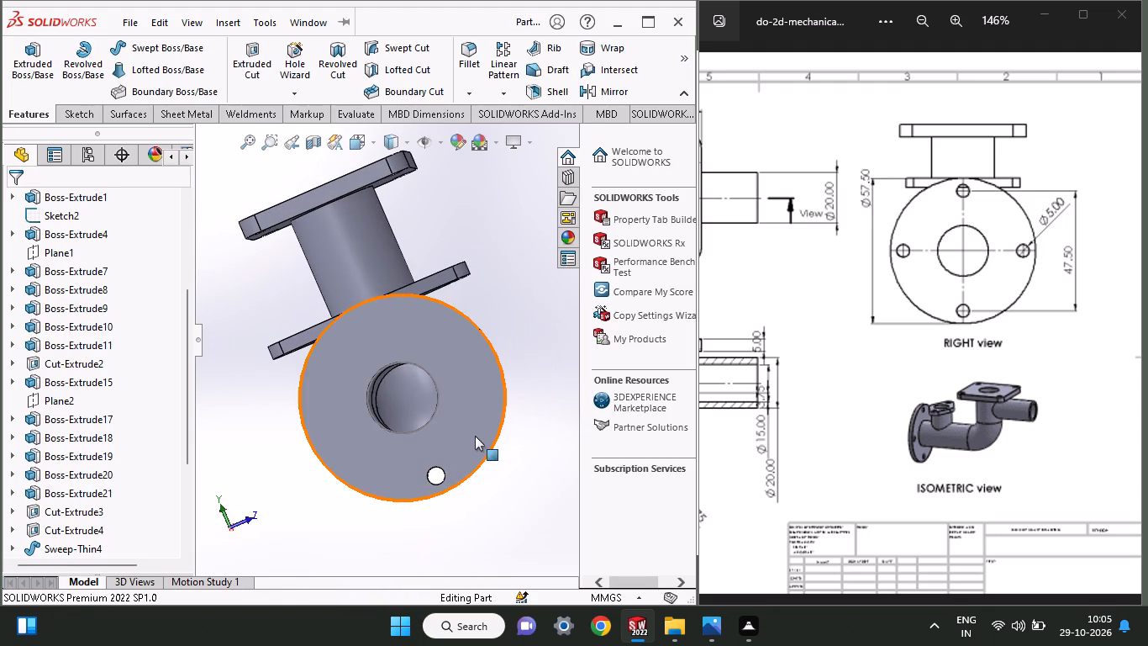
click(477, 434)
click(553, 383)
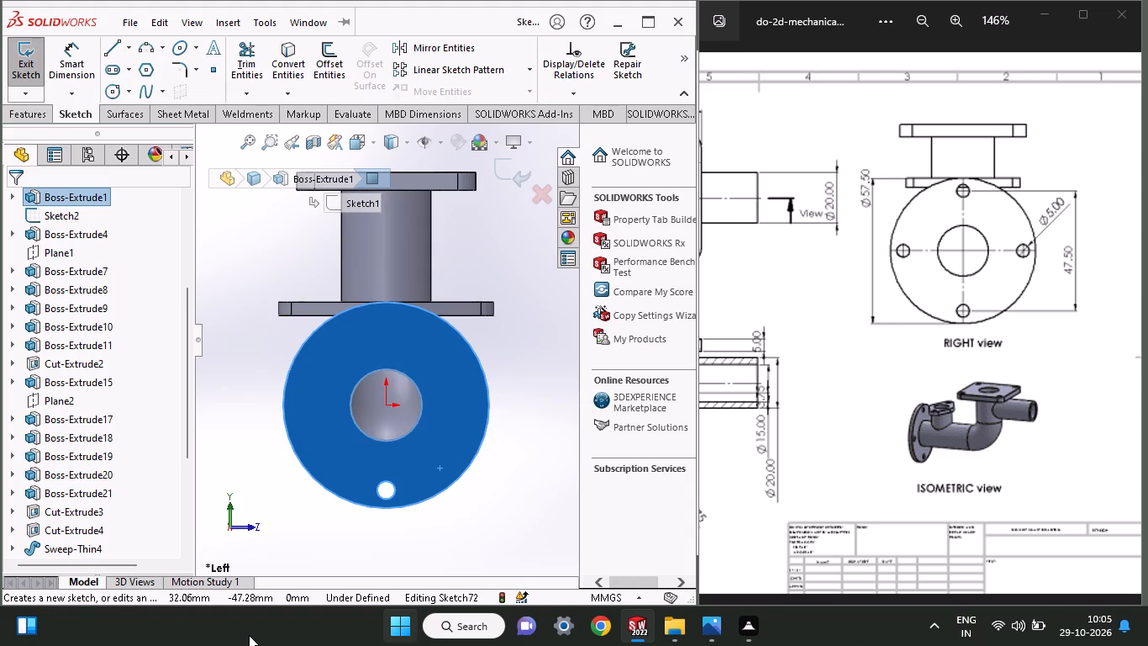
click(113, 45)
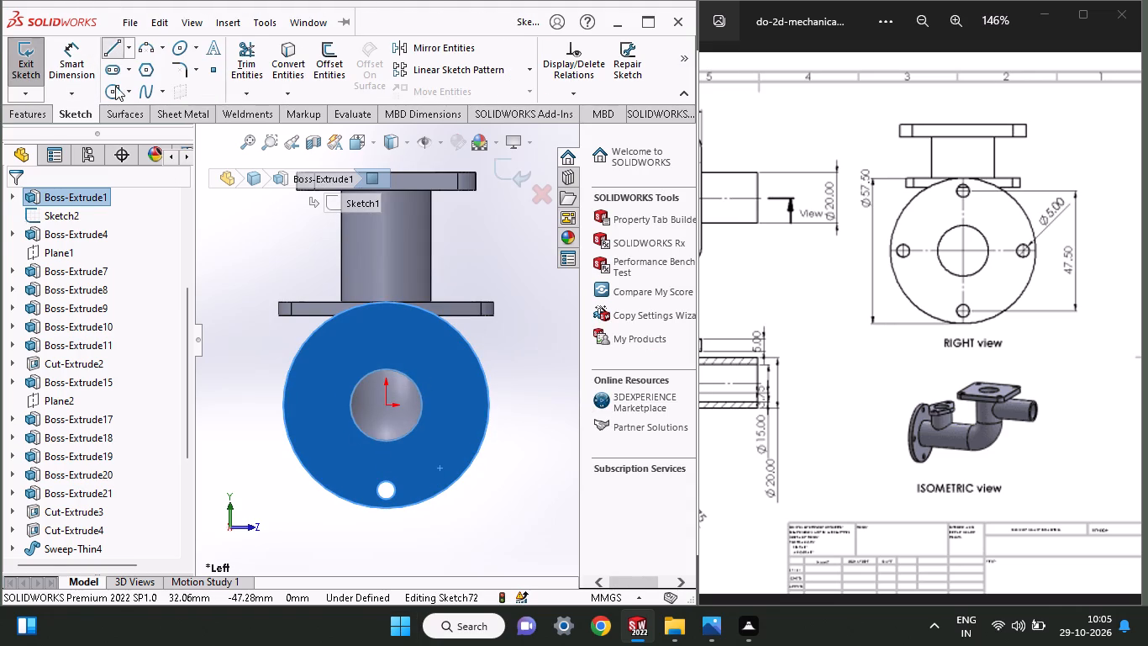
click(386, 406)
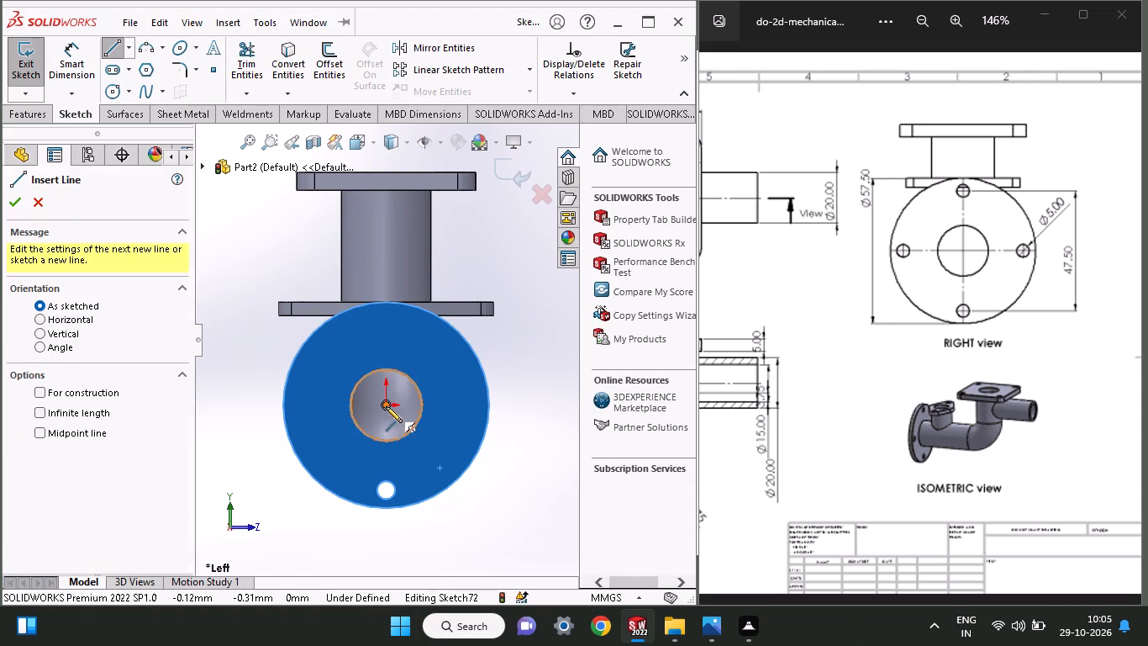
click(292, 408)
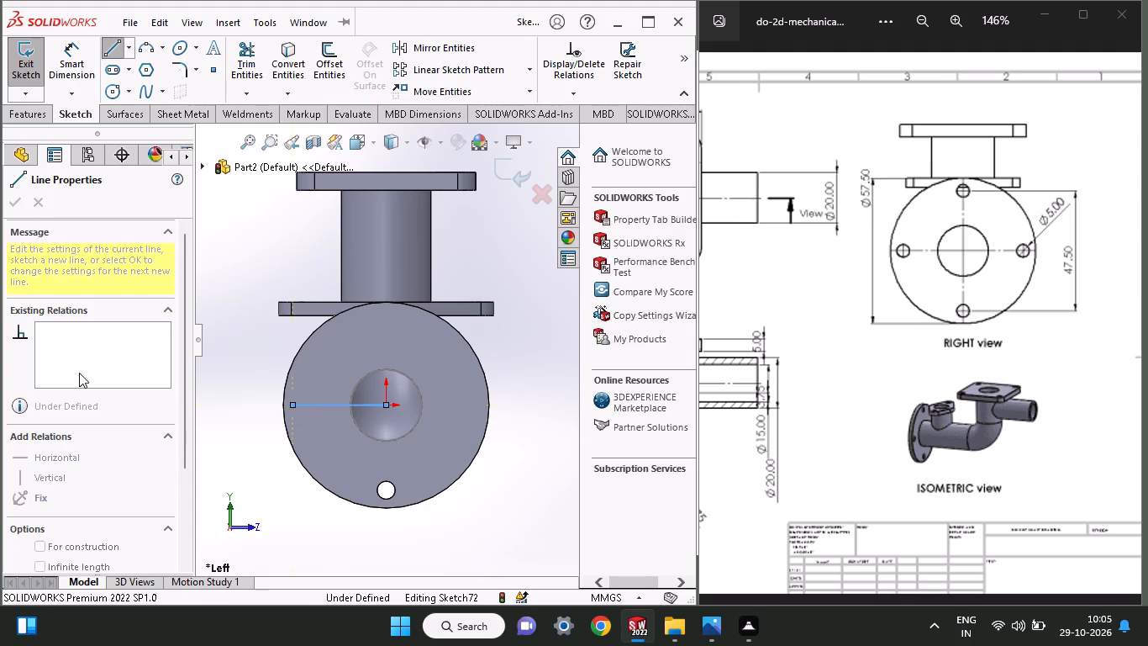
right_click(229, 430)
click(251, 445)
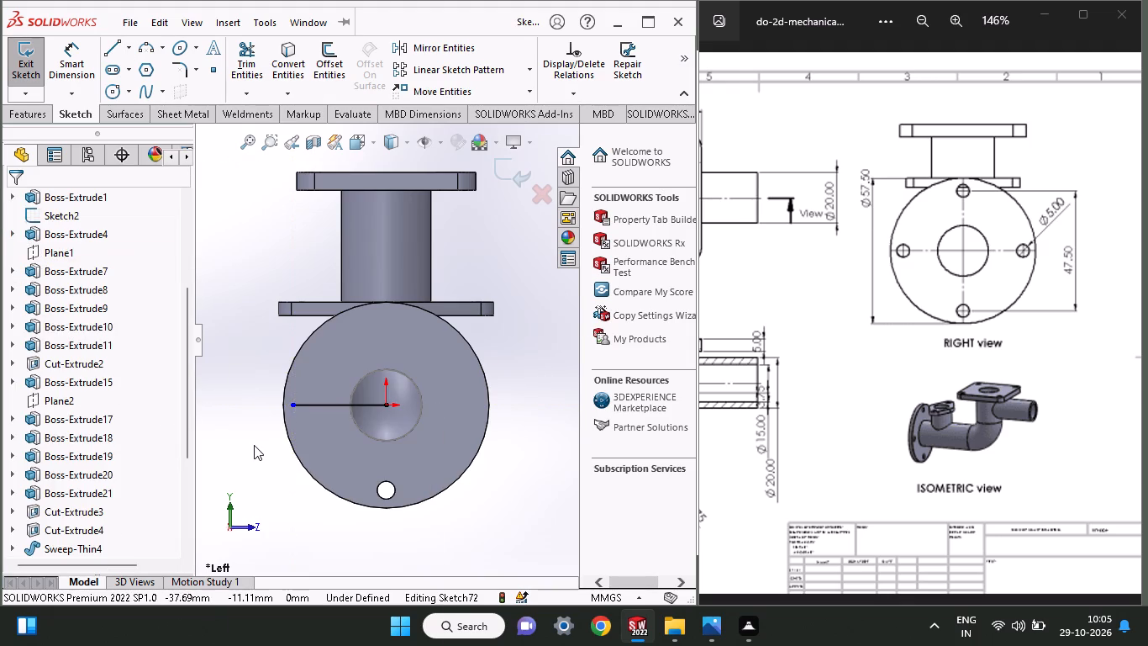
Dimension the length of the horizontal line on the round flange's face as 47.50 mm.
click(70, 61)
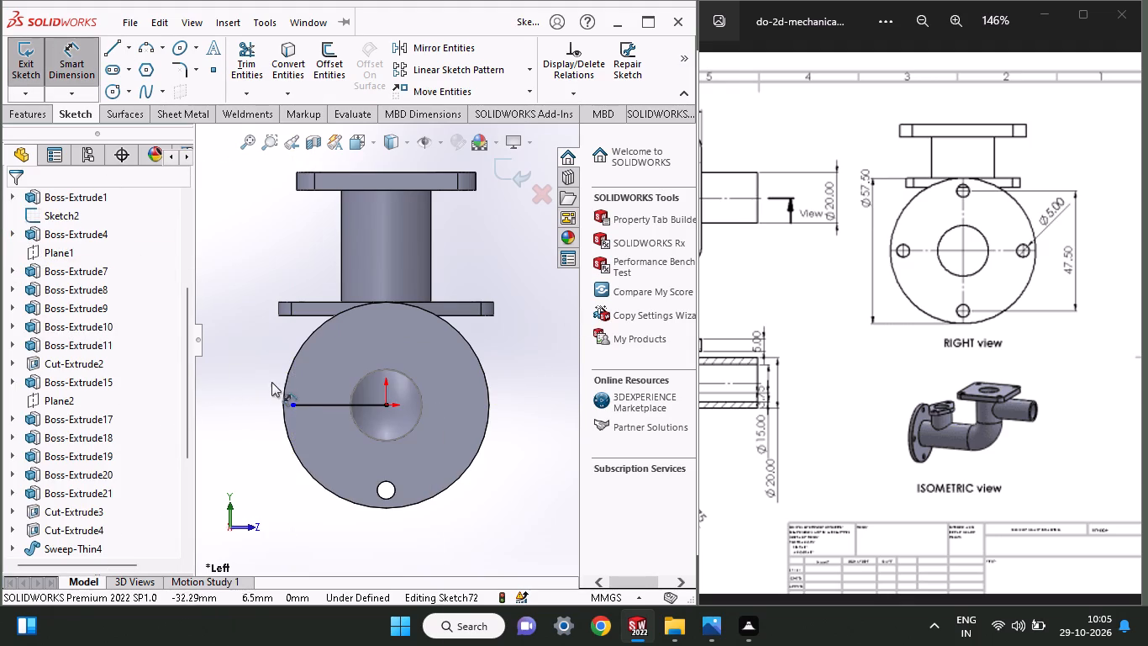
click(348, 405)
click(369, 357)
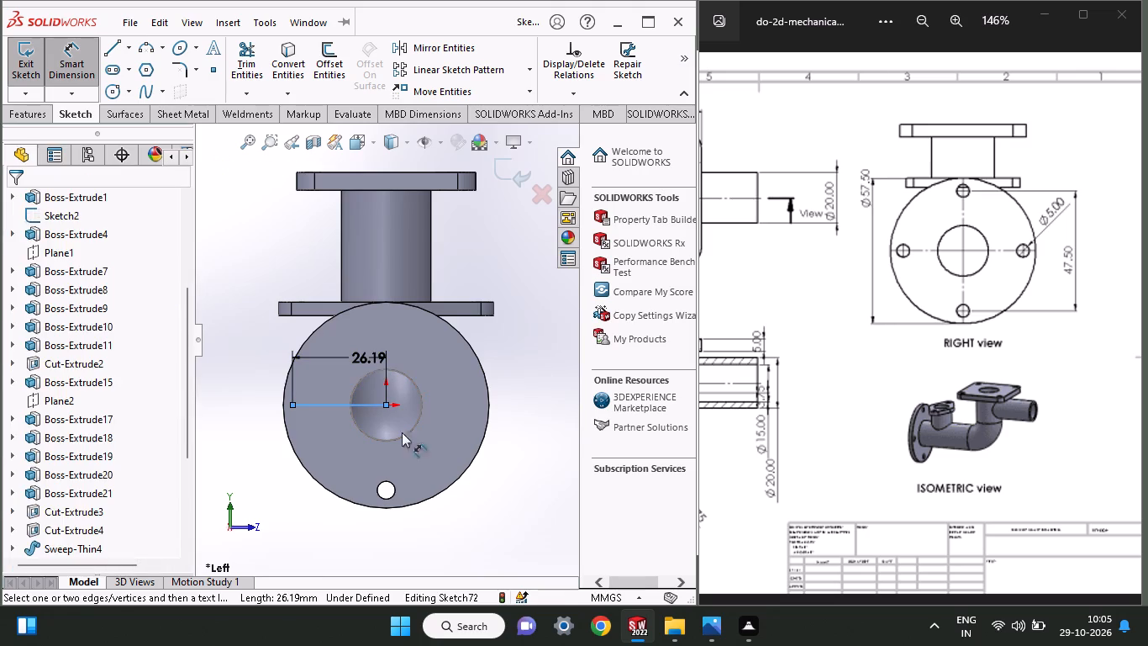
text(75.50)
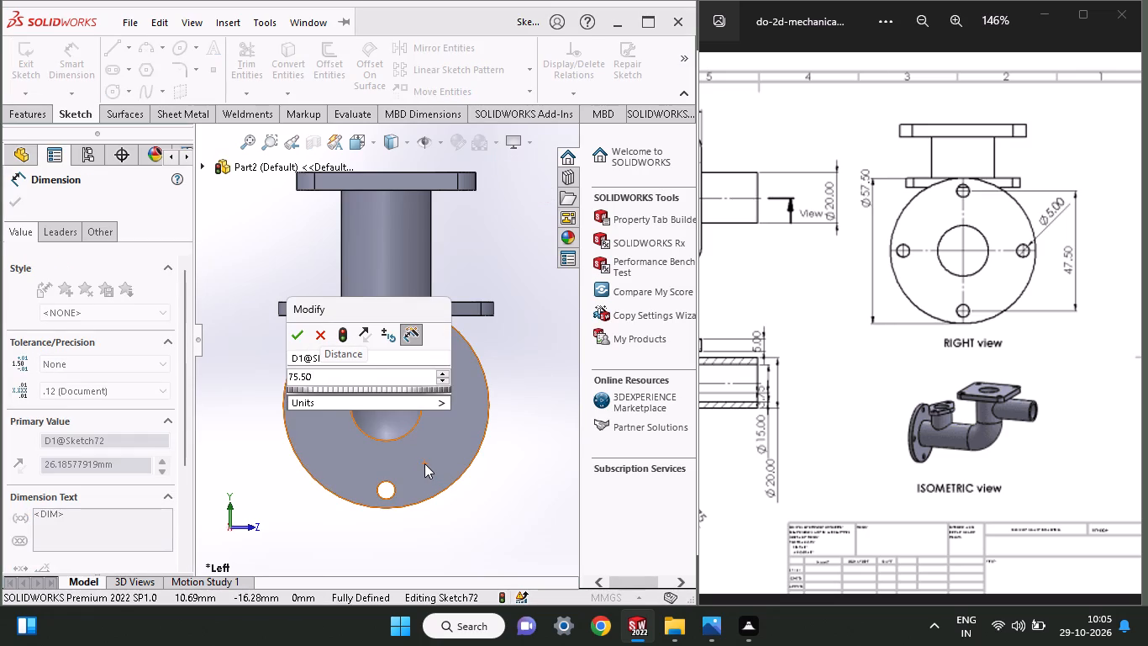
key(BackSpace)
key(BackSpace)
key(BackSpace)
key(BackSpace)
key(BackSpace)
key(BackSpace)
key(BackSpace)
key(BackSpace)
key(BackSpace)
key(BackSpace)
key(BackSpace)
text(47.50)
key(Return)
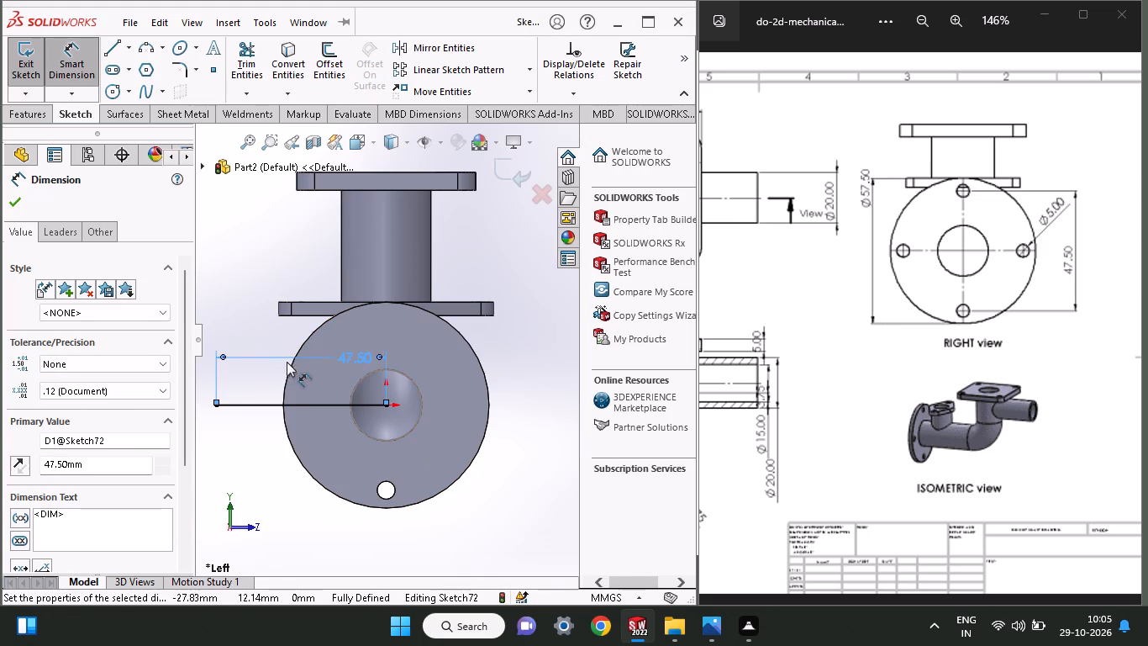
Set the horizontal line's length to half of 47.50 mm, 23.75 mm, using a division in the value.
double_click(355, 360)
click(355, 377)
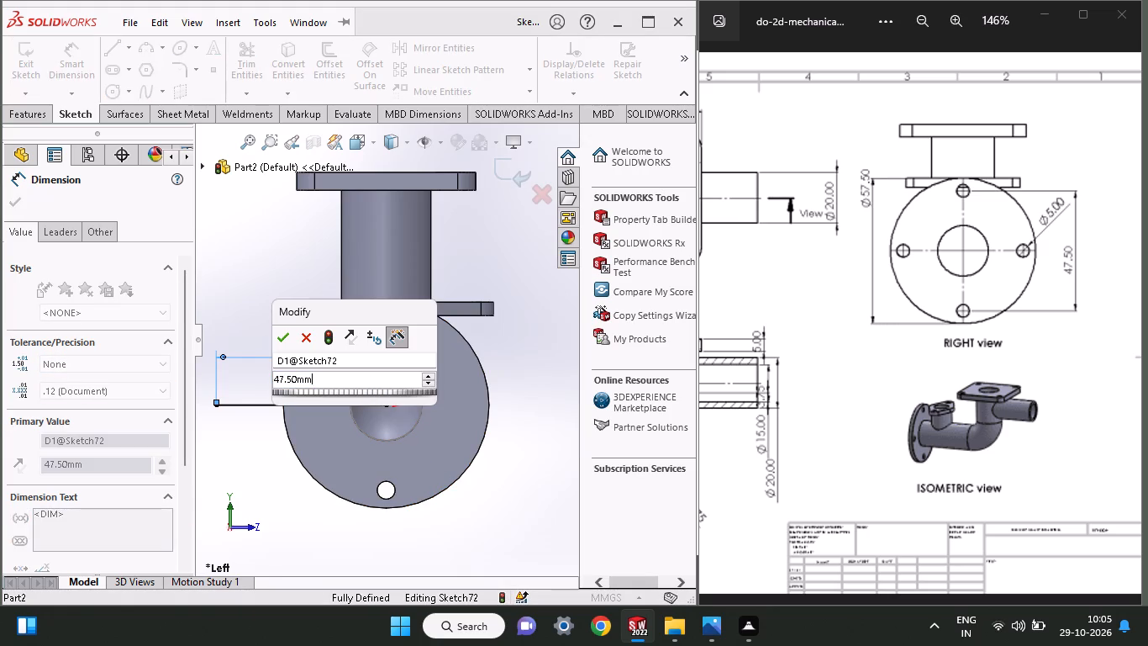
key(BackSpace)
key(BackSpace)
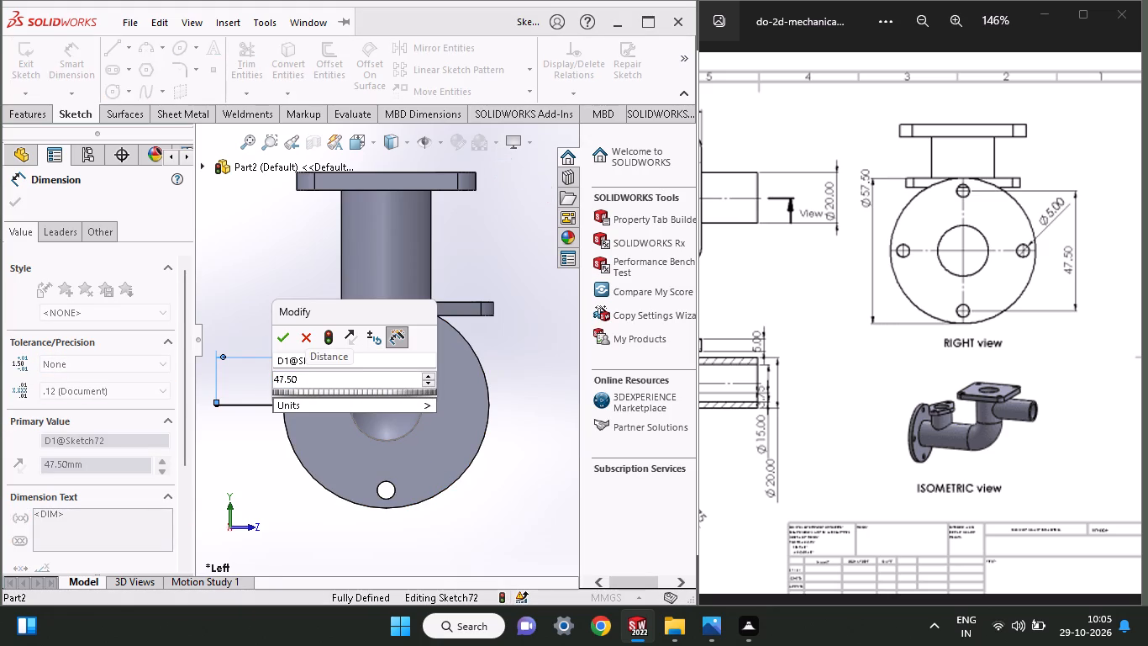
text(/2)
key(Return)
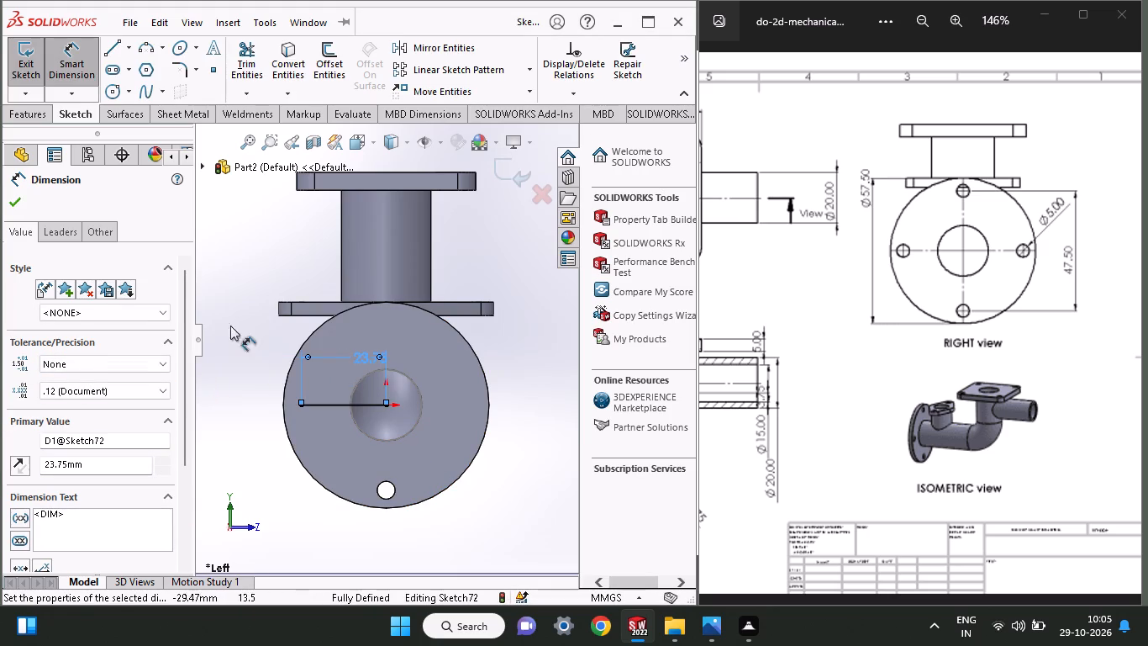
Sketch a circle about 6 mm in diameter centred on the outer end of the 23.75 mm horizontal line.
click(118, 87)
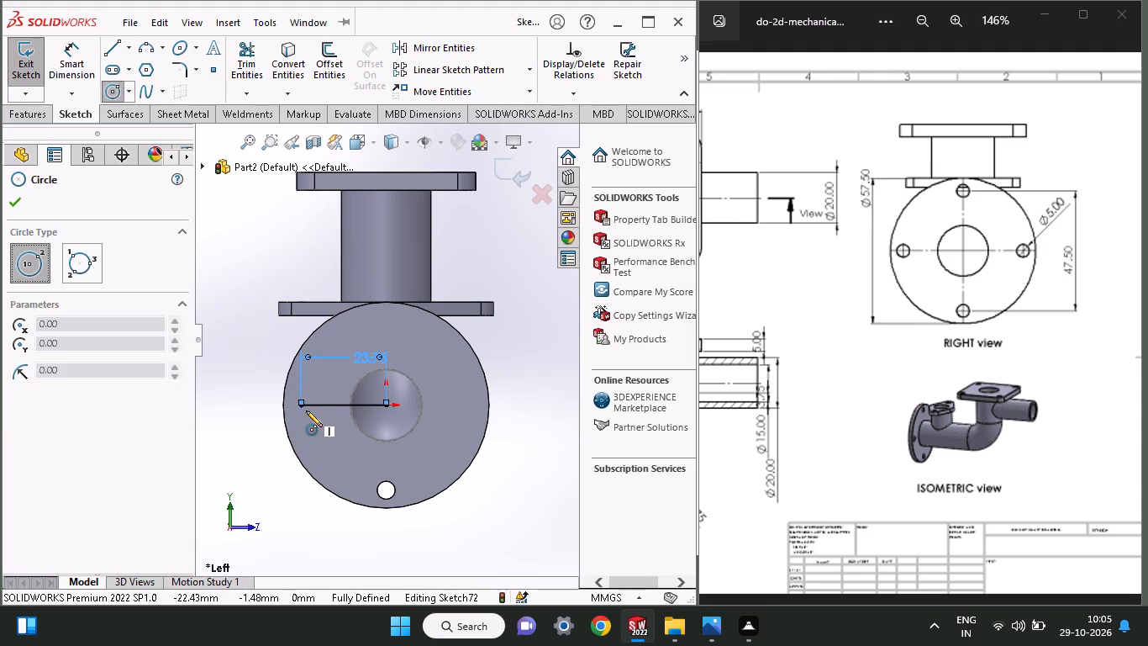
click(306, 409)
click(309, 412)
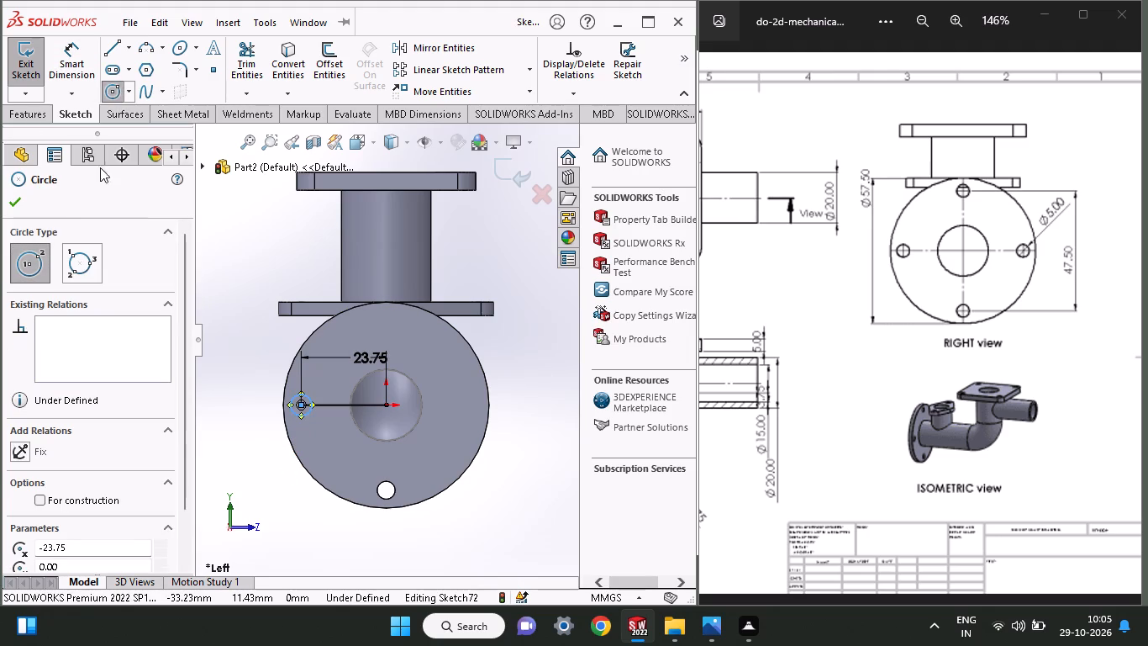
Dimension the diameter of the circle at the horizontal line's outer end as 5 mm.
click(55, 63)
click(293, 412)
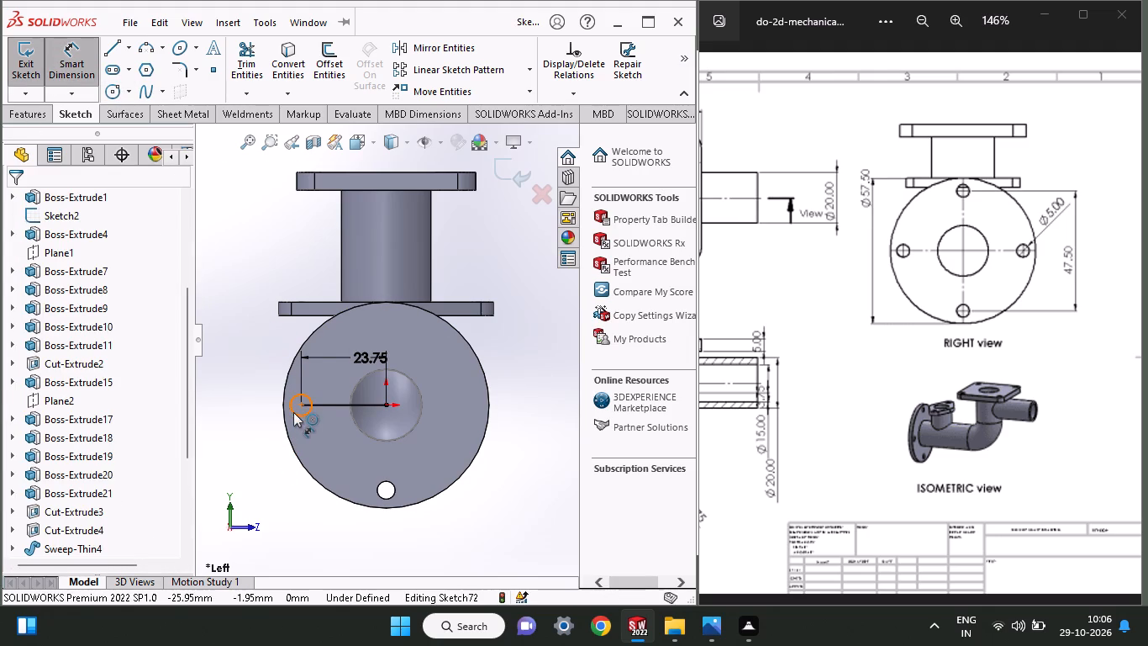
click(251, 350)
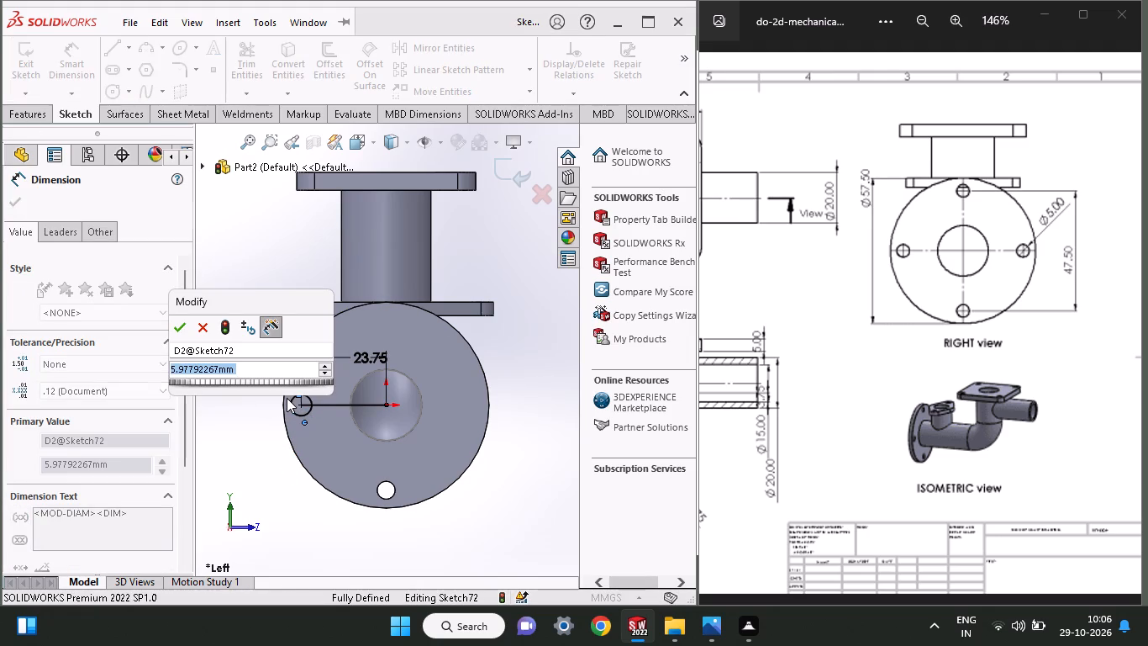
key(5)
key(Return)
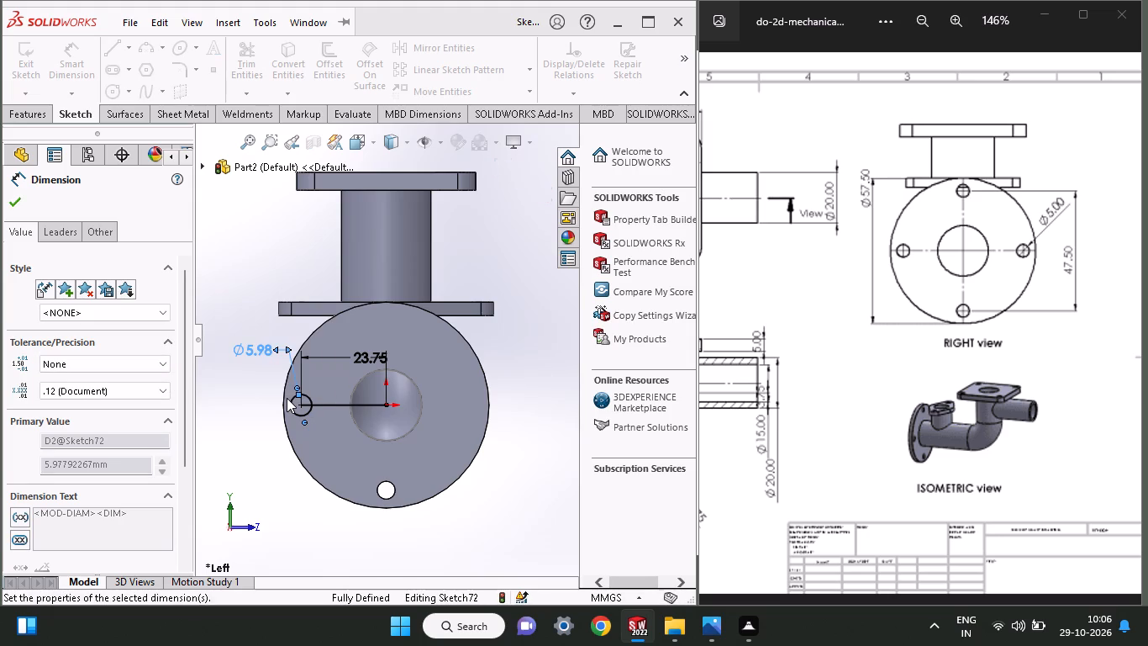
click(14, 205)
Cut the 5 mm circle contour through the round flange with a blind Extruded Cut 26 mm deep.
click(33, 115)
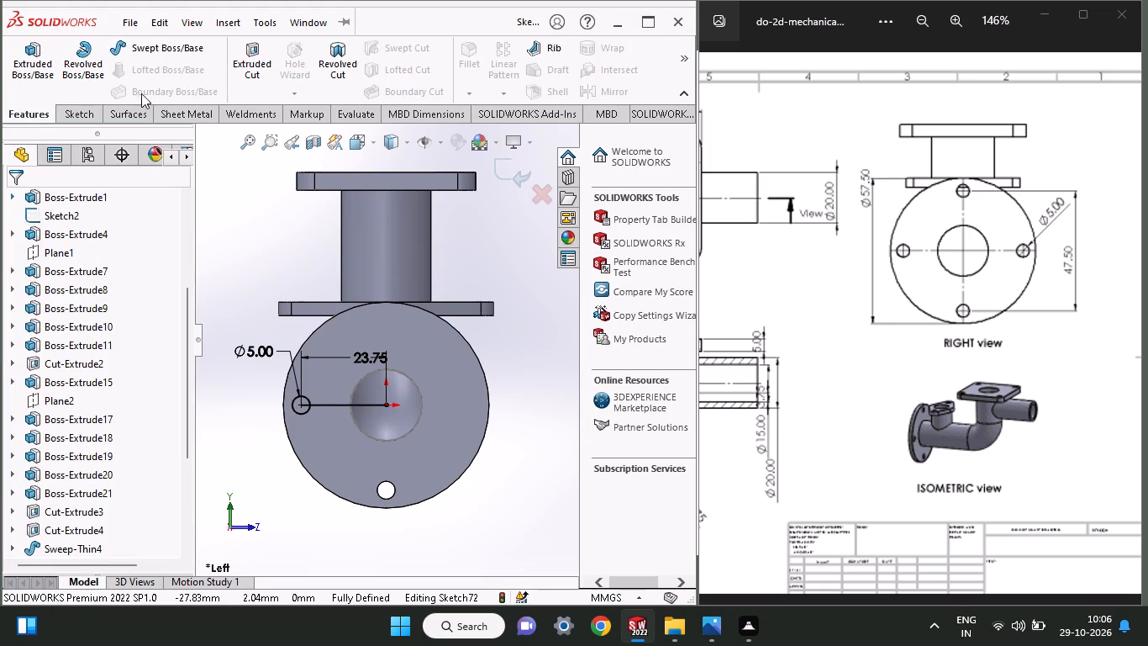
click(256, 66)
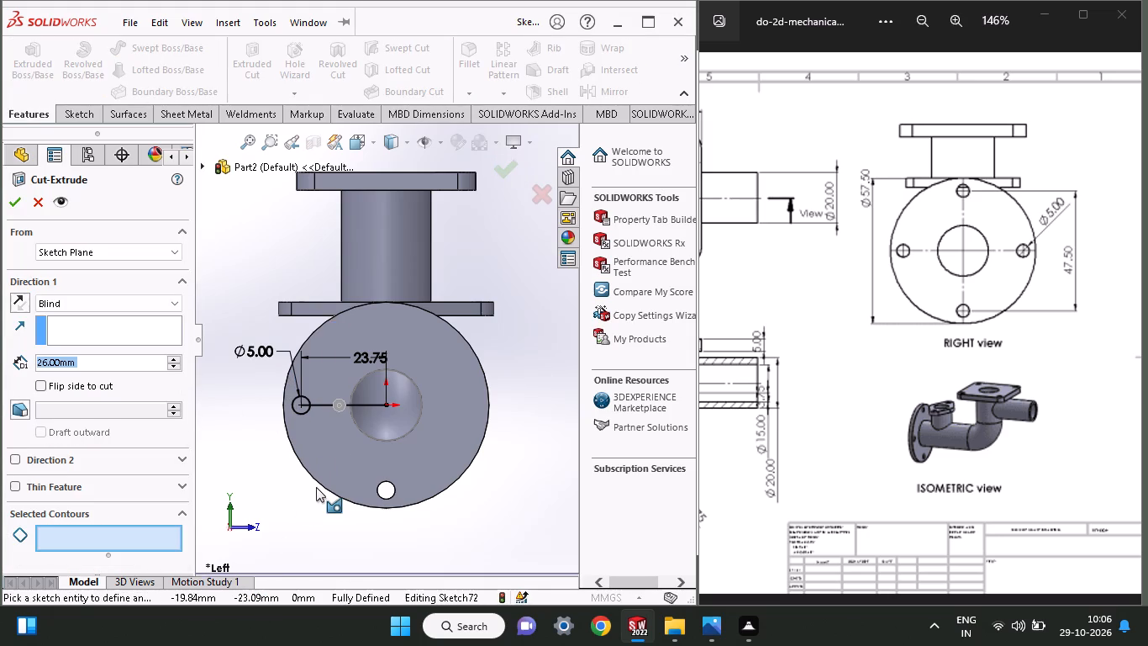
click(292, 411)
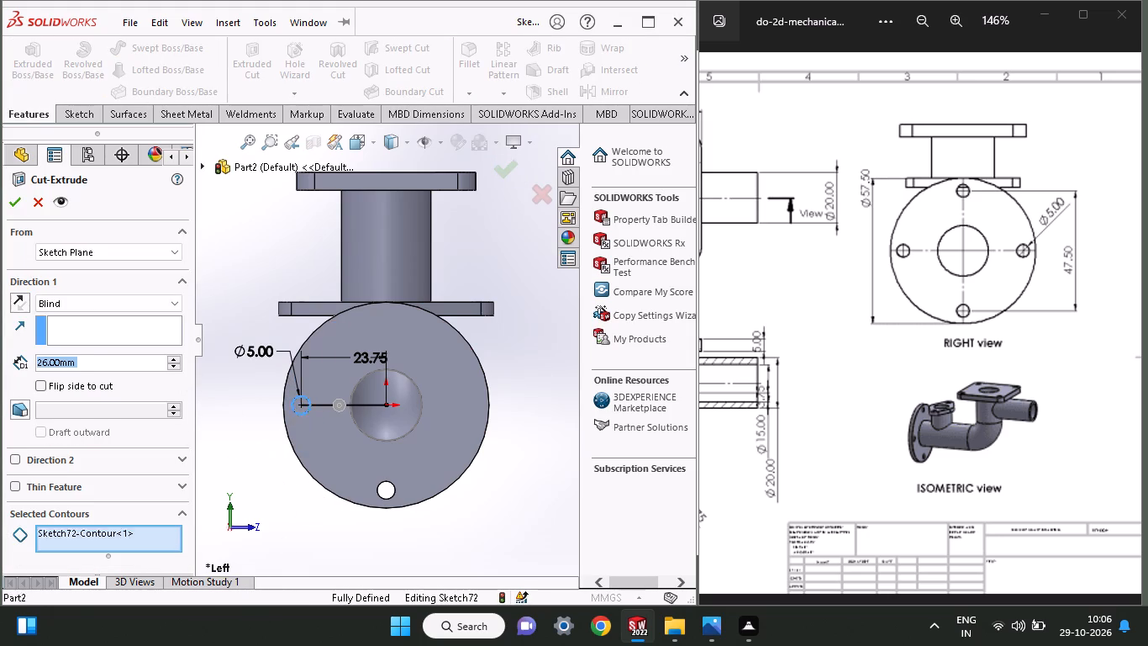
click(8, 199)
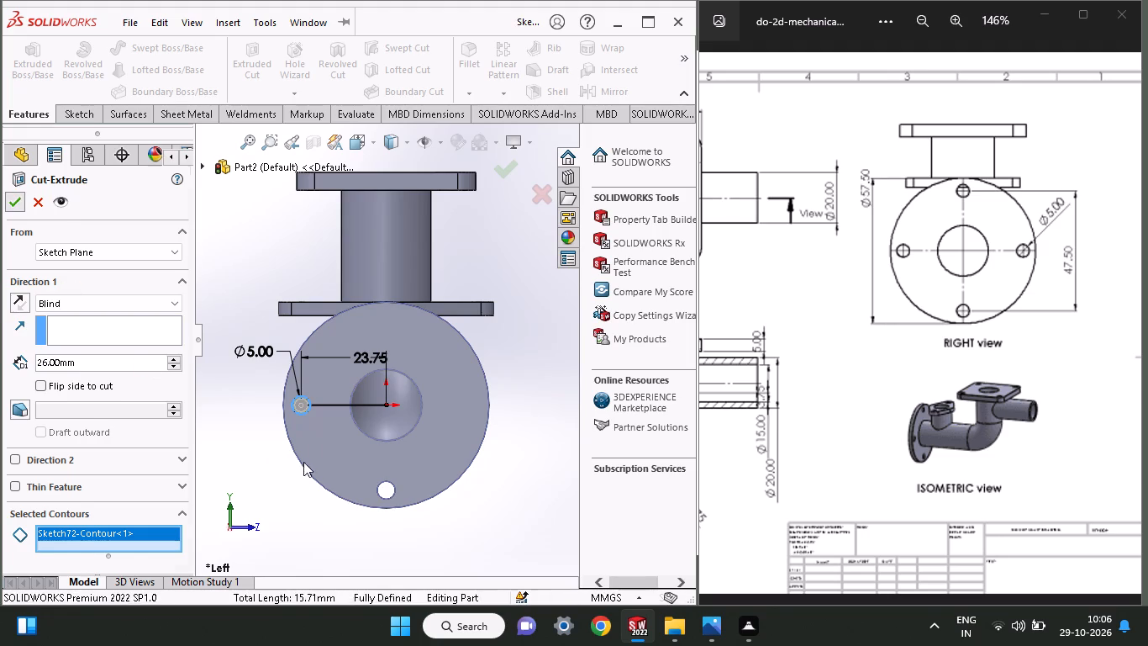
Start a sketch on the round flange's face and draw a vertical line about 21.8 mm long upward from the flange centre.
click(373, 332)
click(458, 289)
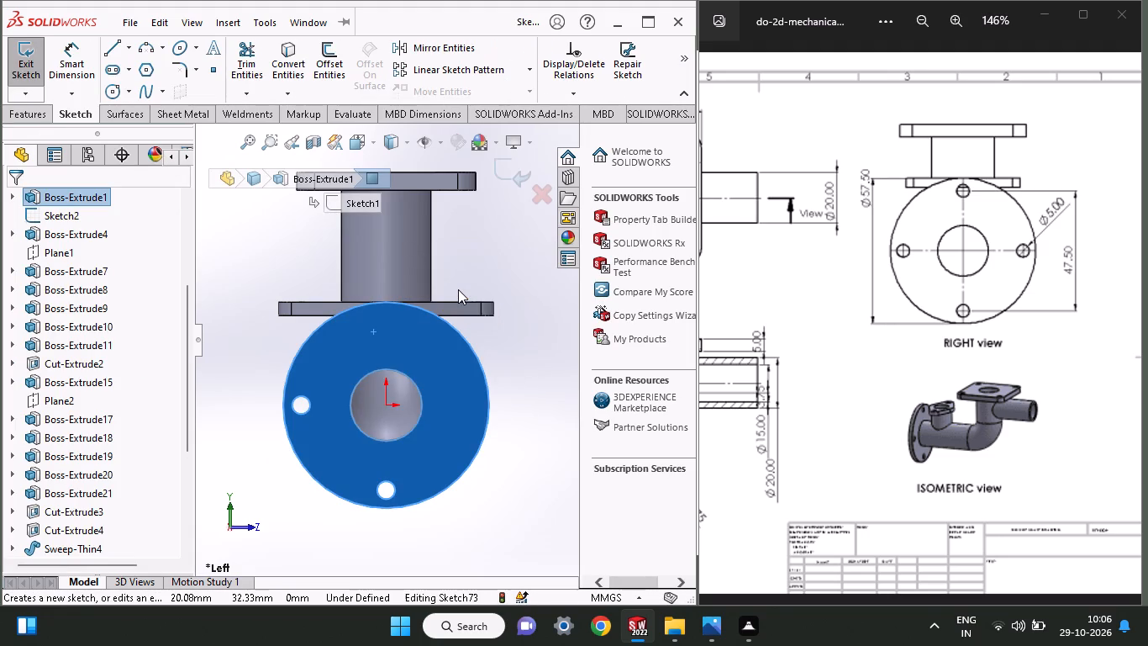
click(118, 47)
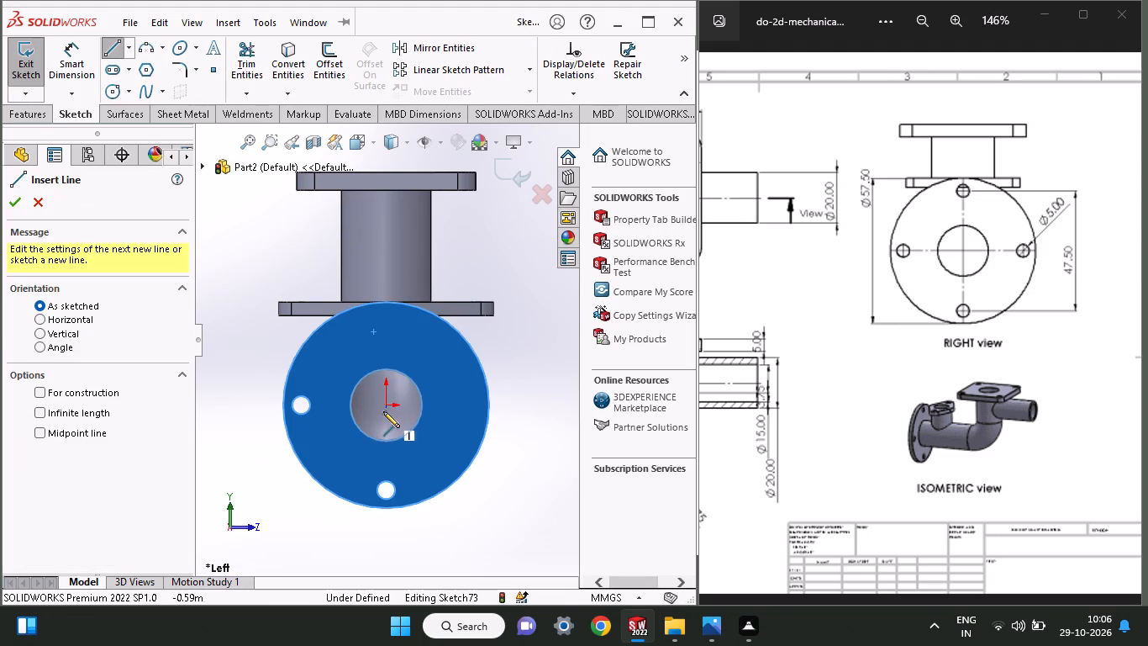
click(383, 408)
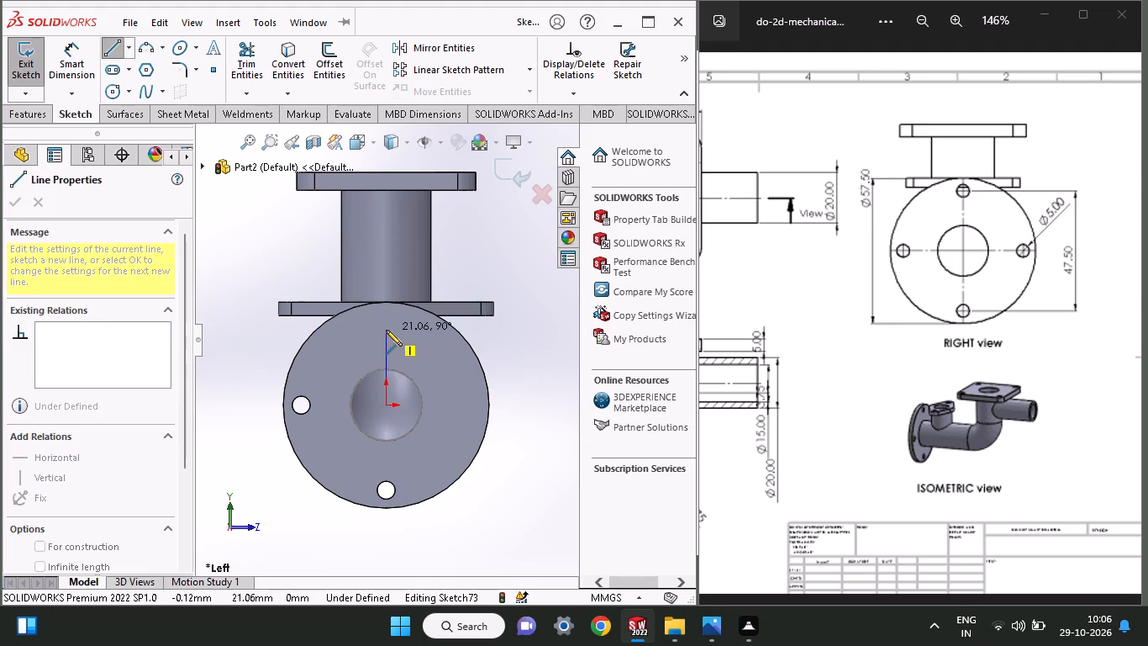
click(386, 327)
right_click(426, 364)
click(454, 380)
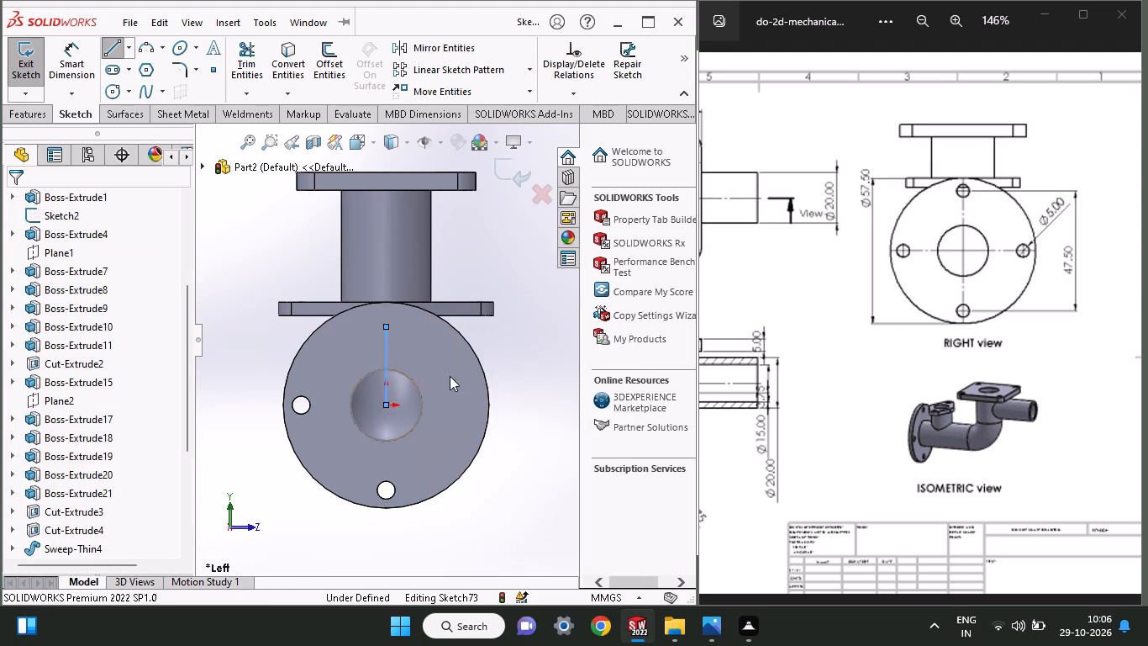
Dimension the vertical line running upward from the round flange's centre as 47.50/2, giving 23.75 mm.
click(64, 63)
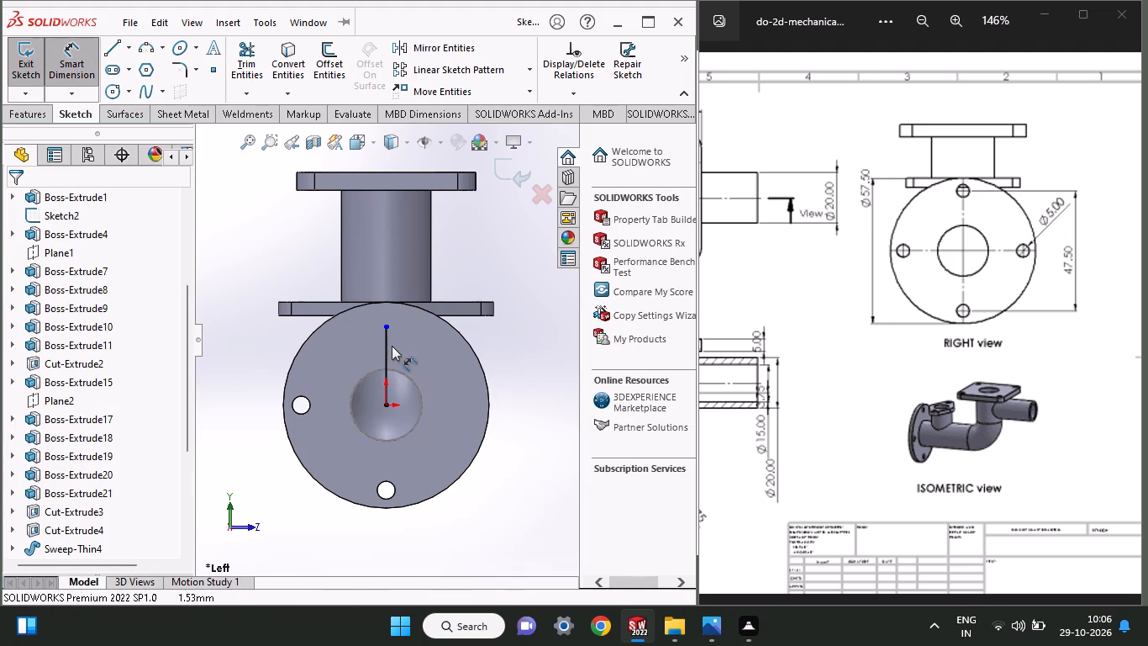
click(387, 356)
click(449, 385)
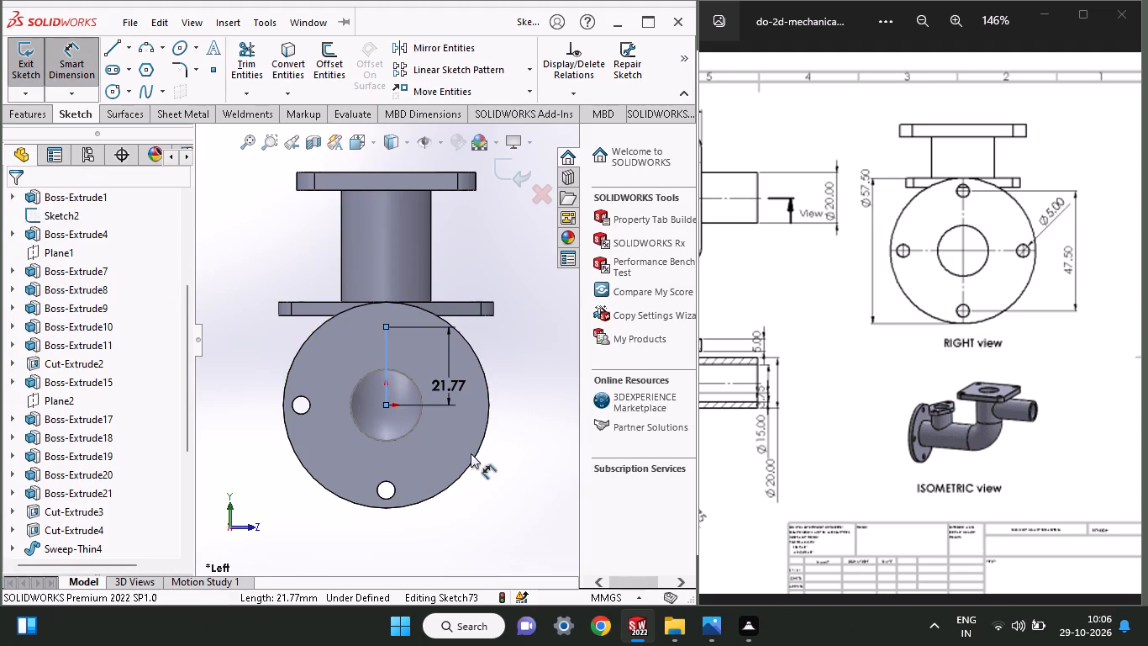
text(47.50)
key(Return)
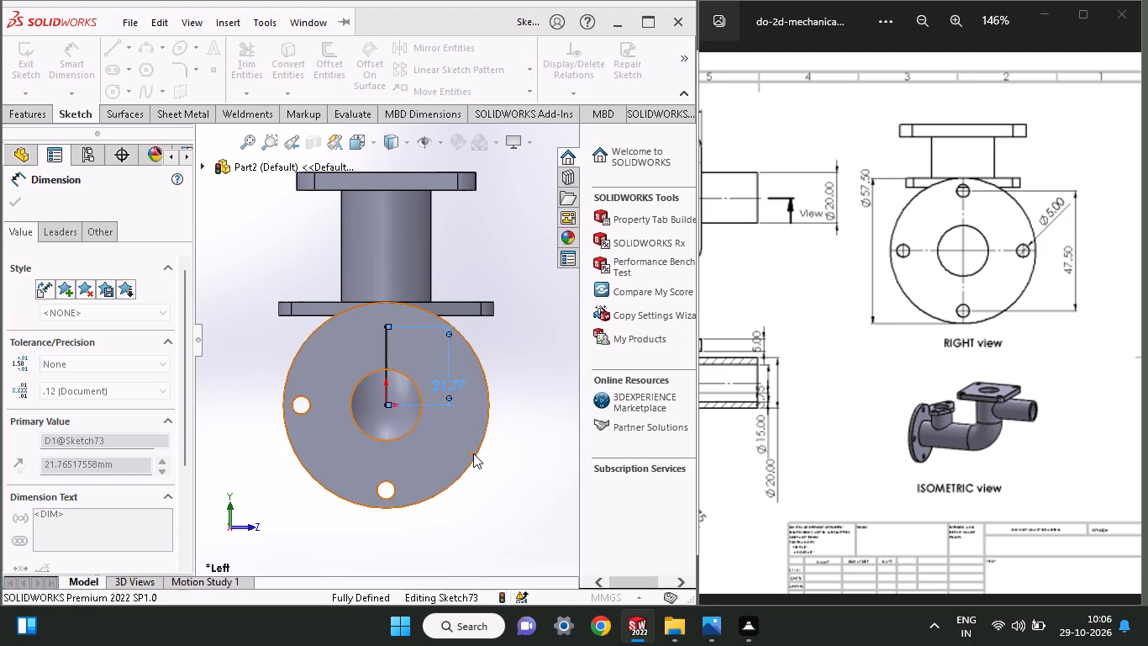
double_click(459, 357)
click(440, 376)
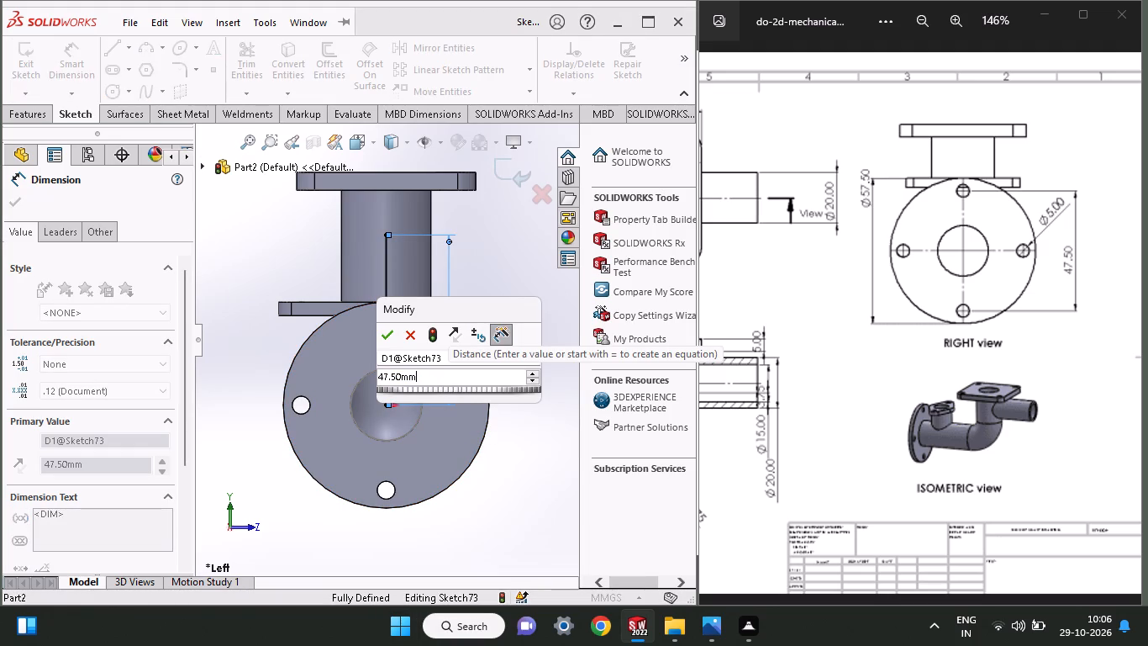
key(BackSpace)
key(BackSpace)
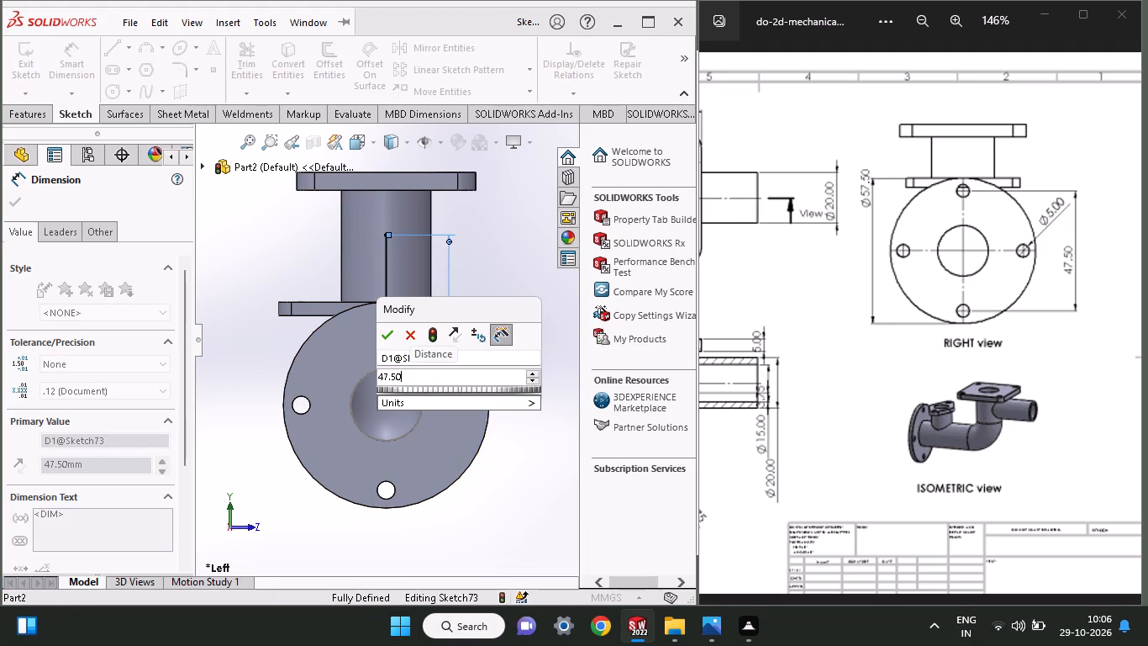
text(/2)
key(Return)
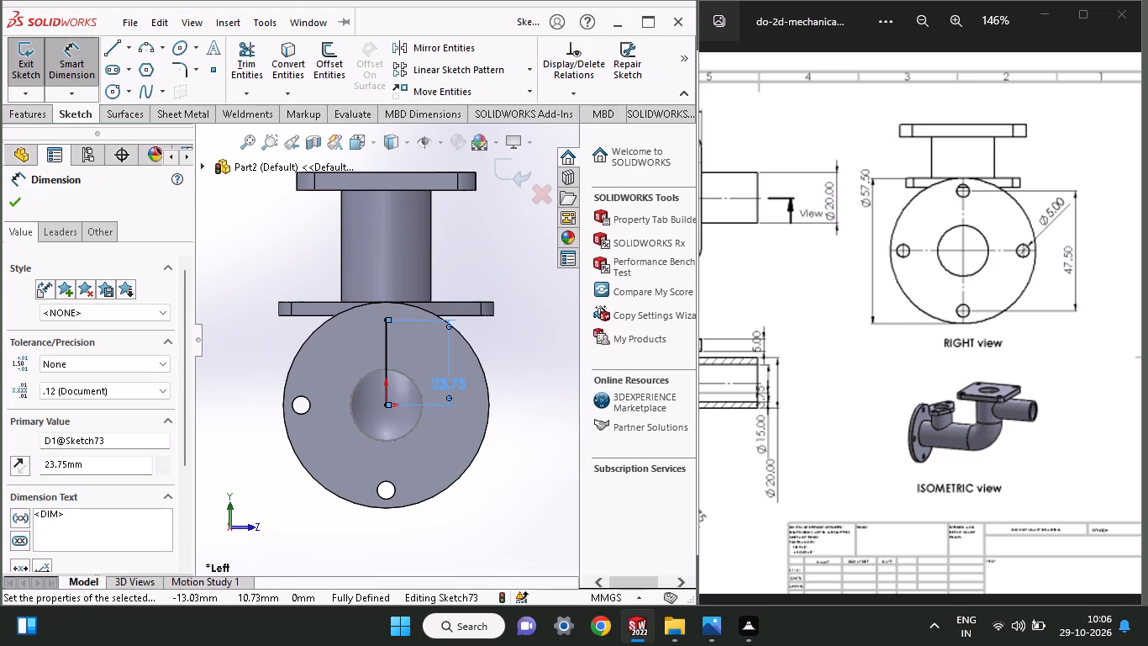
Sketch a circle centred on the vertical line's upper end and dimension its diameter as 5 mm.
click(120, 93)
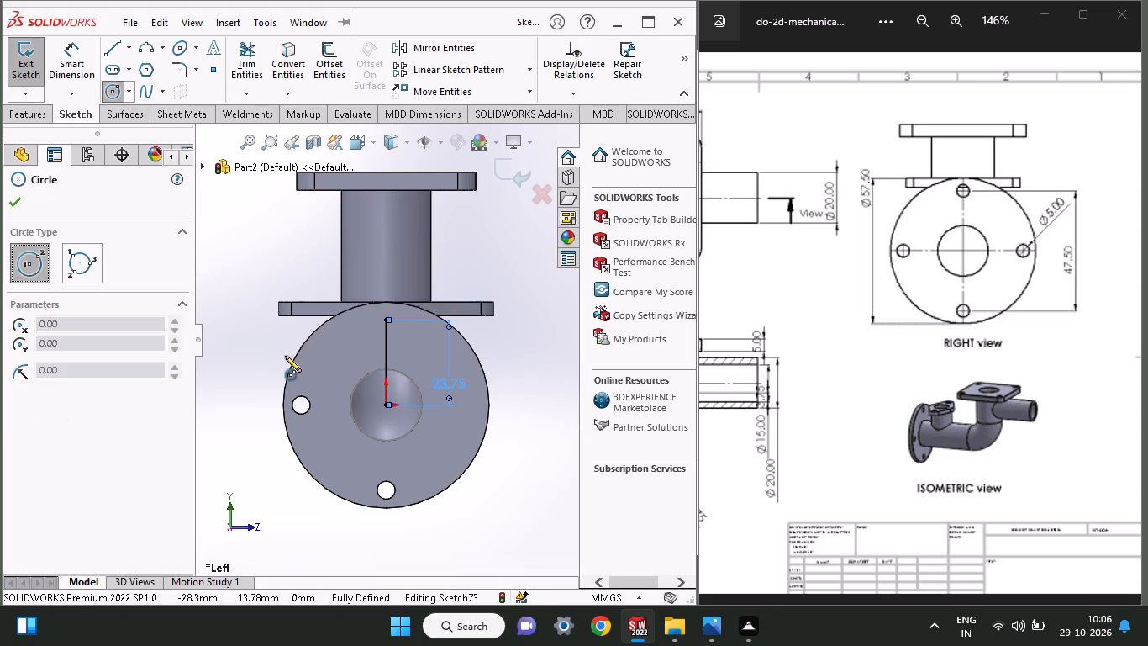
click(387, 322)
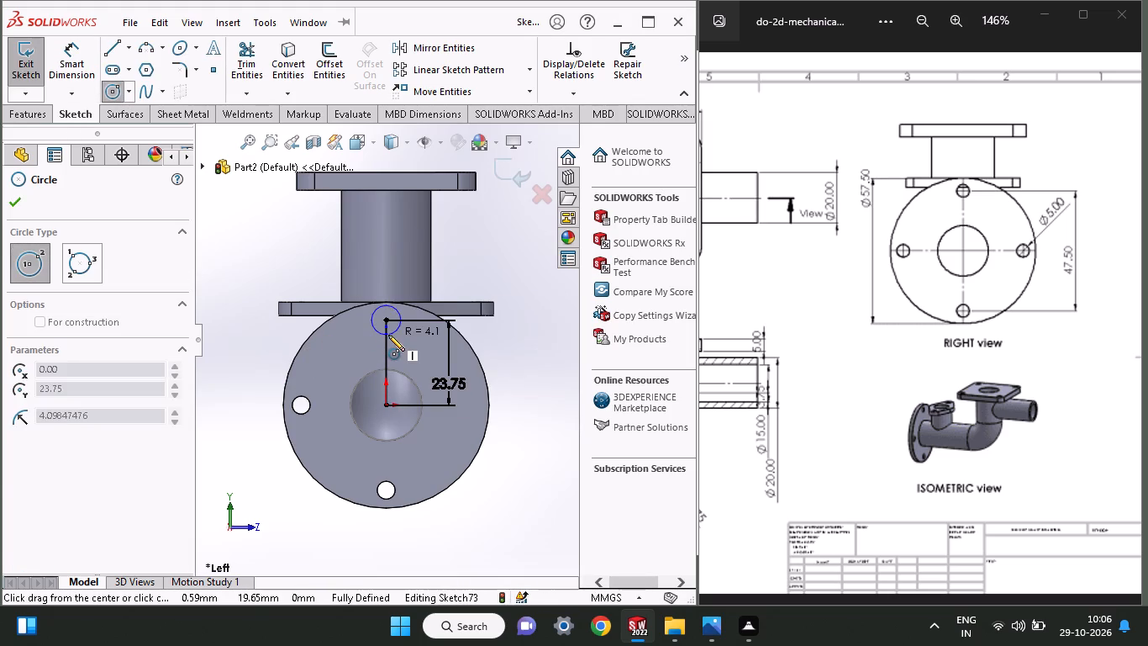
click(388, 335)
click(14, 204)
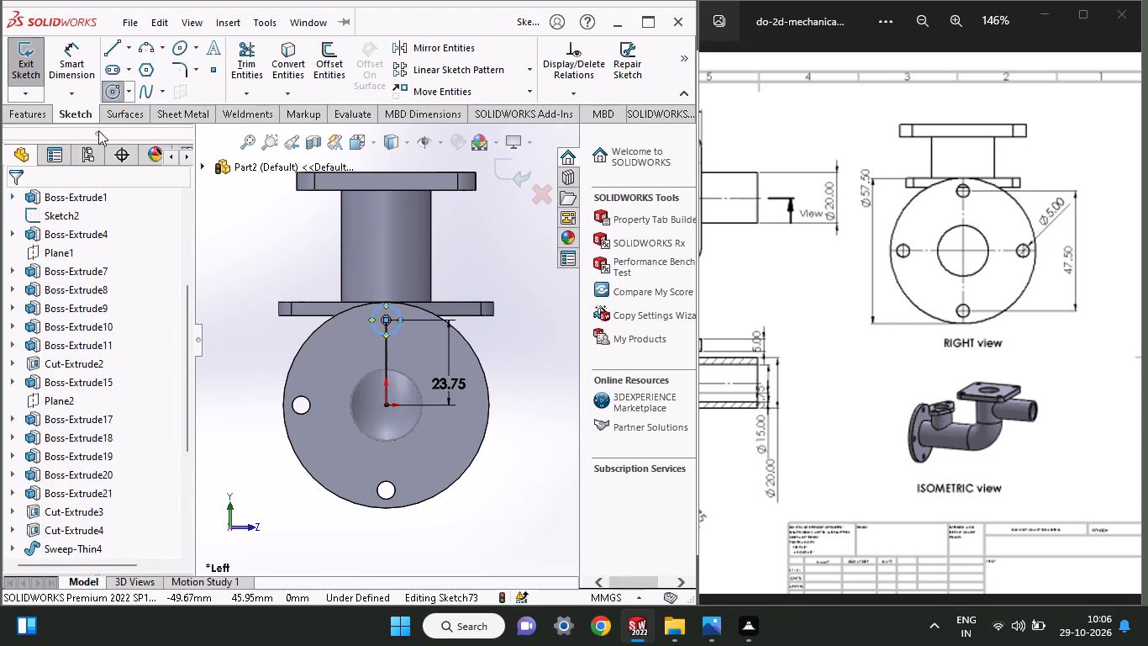
click(79, 54)
click(371, 320)
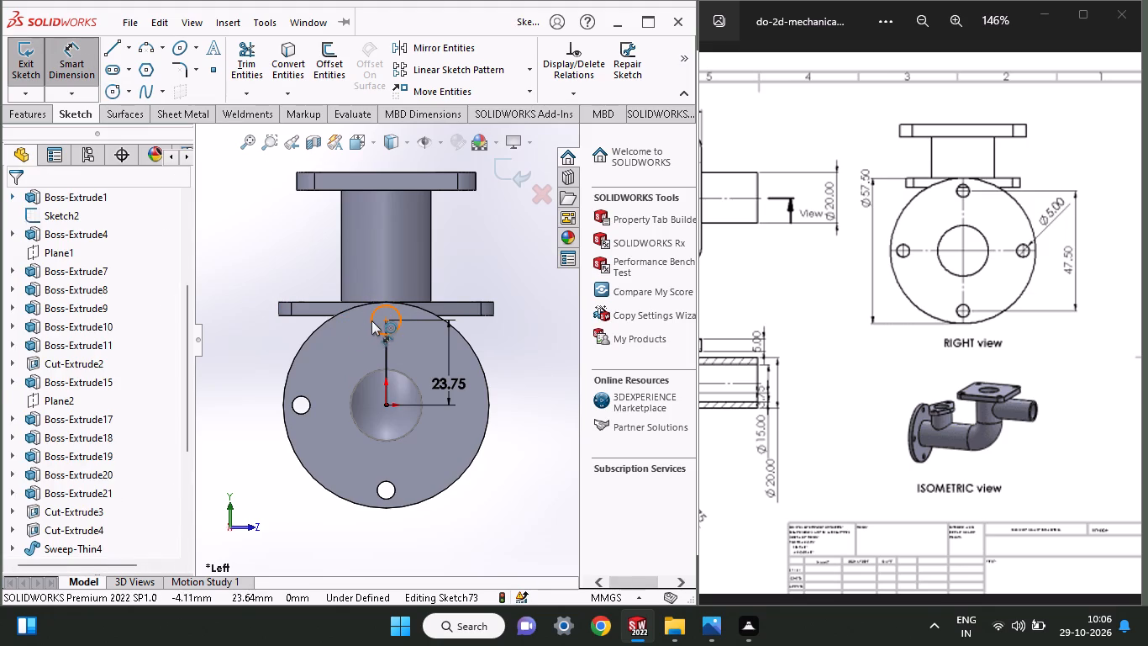
click(254, 330)
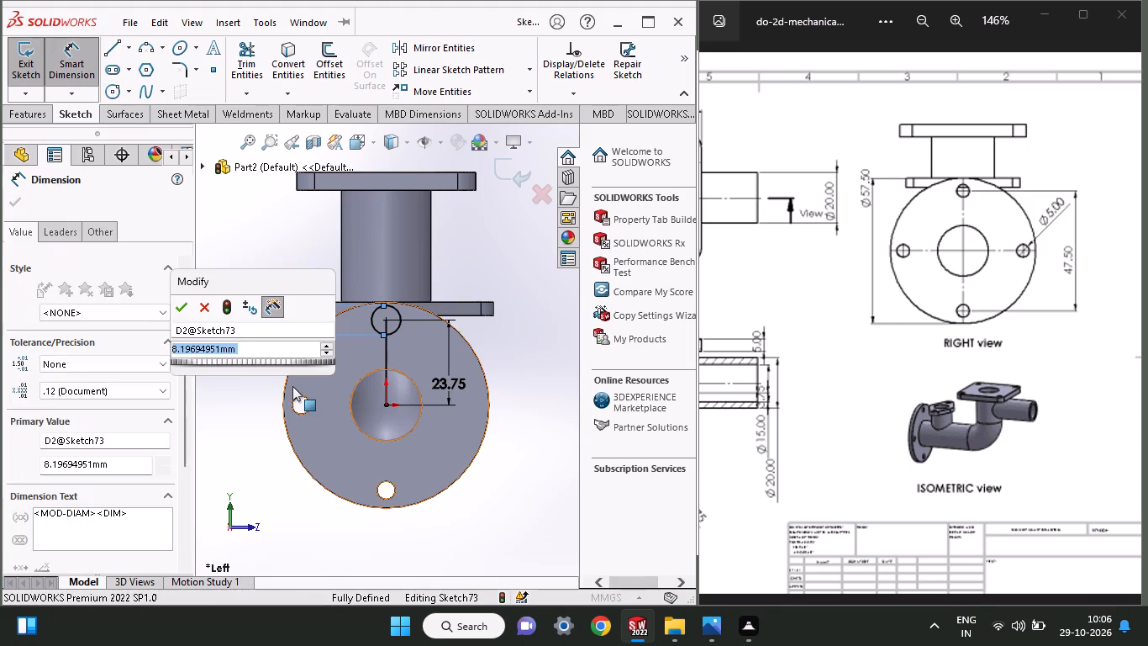
key(5)
key(Return)
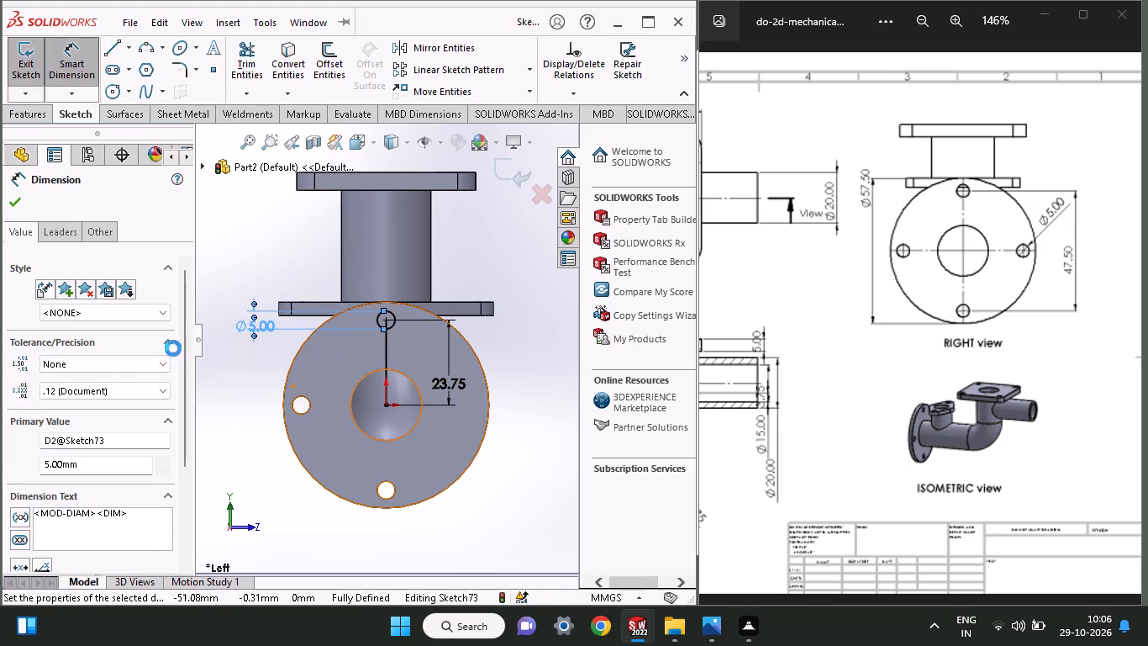
Cut the upper 5 mm circle contour through the round flange with a blind Extruded Cut 9 mm deep.
click(19, 110)
click(252, 51)
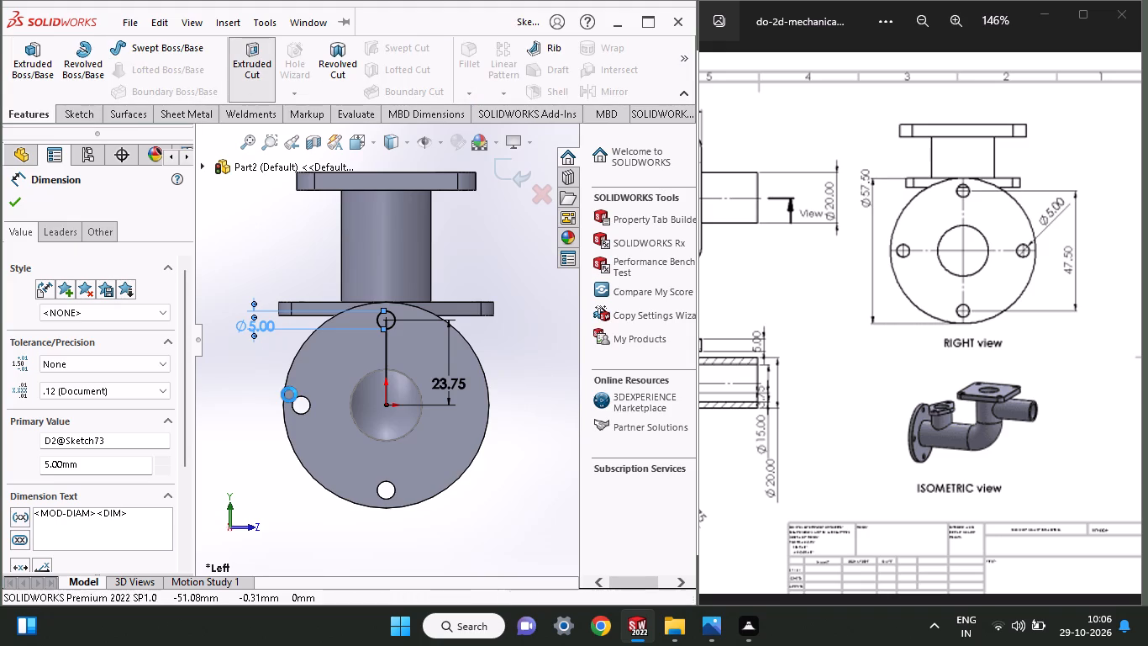
click(393, 322)
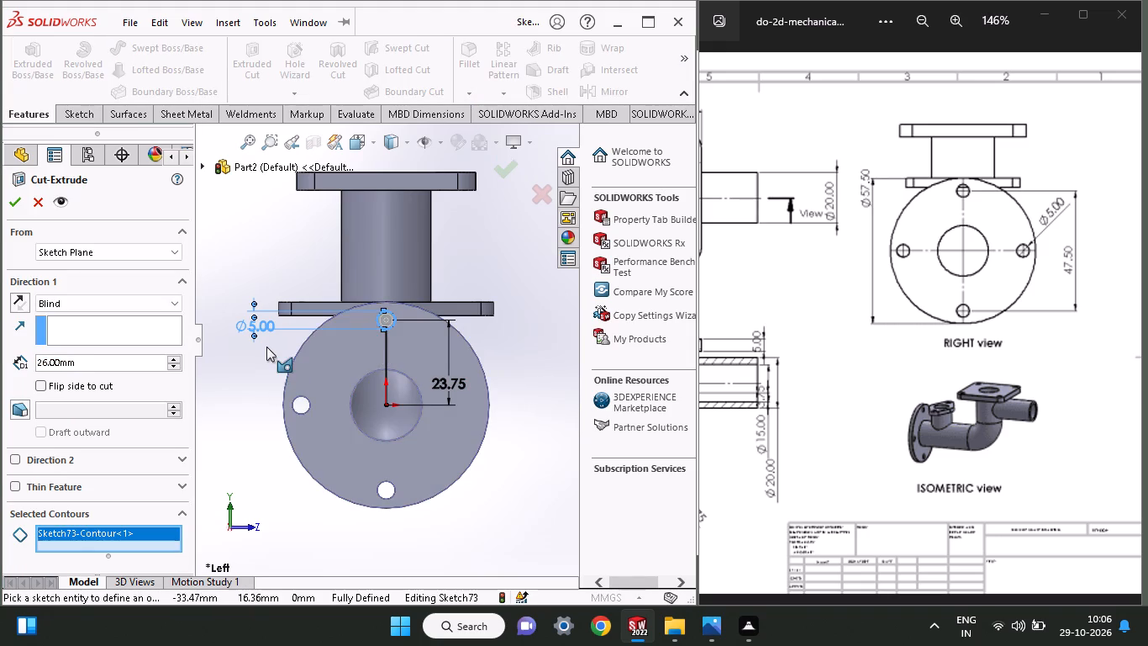
middle_drag(266, 347, 319, 385)
drag(442, 333, 442, 340)
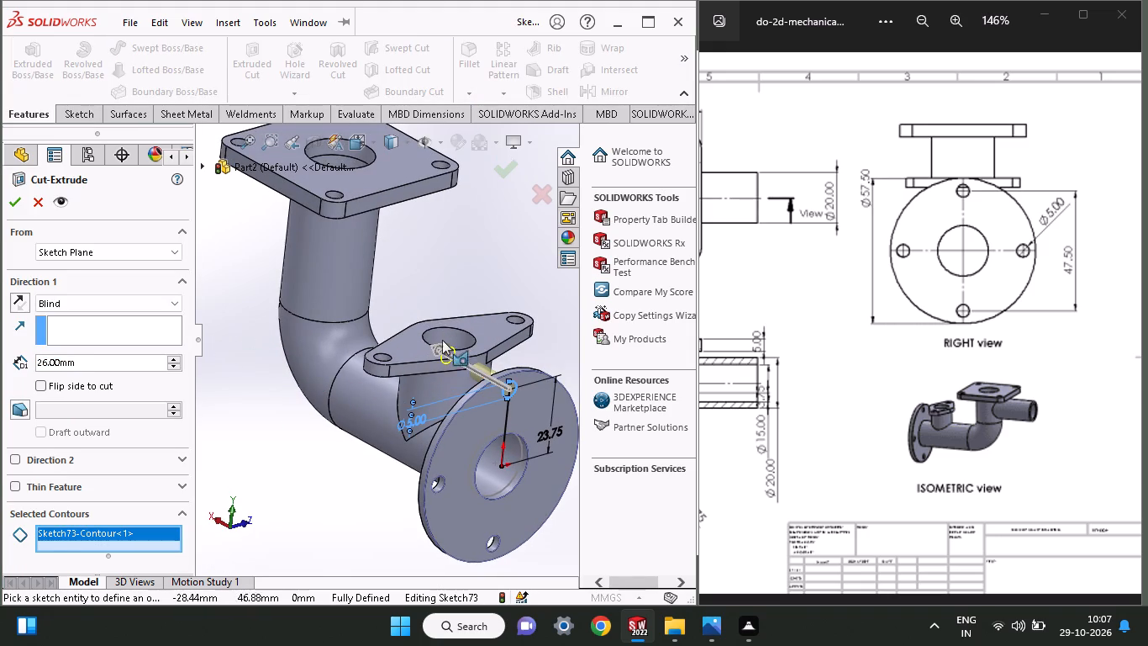
drag(442, 340, 453, 374)
drag(434, 346, 489, 390)
click(10, 197)
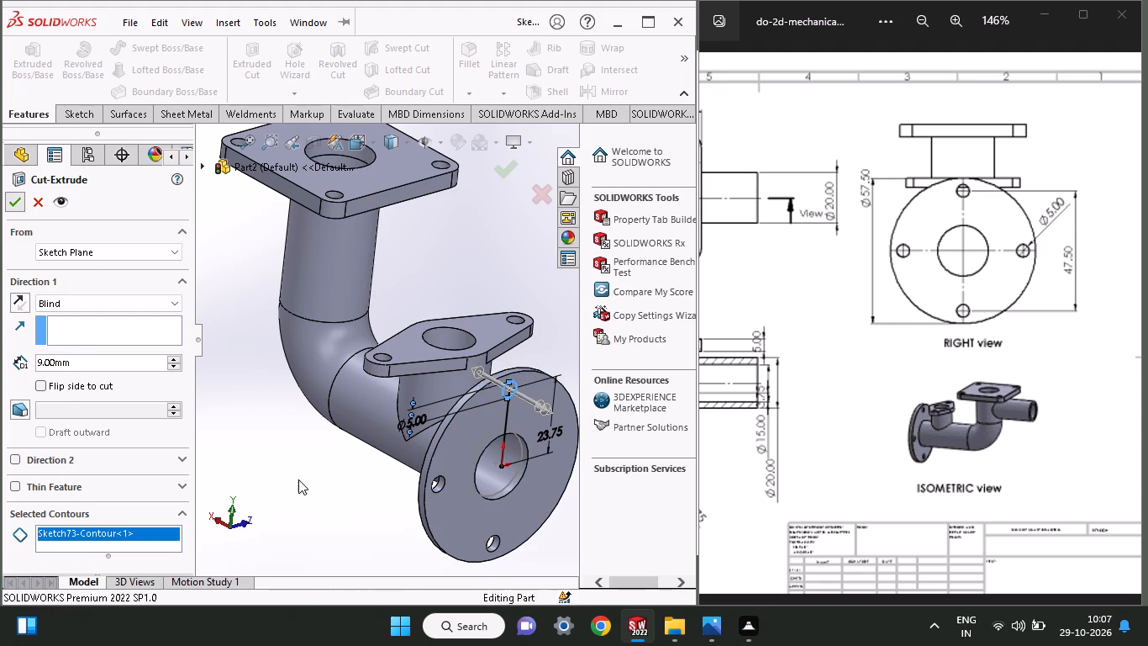
Start a sketch on the round flange's face and draw a circle about 9.1 mm in diameter, level with the centre, opposite the existing side hole.
middle_drag(298, 479, 234, 477)
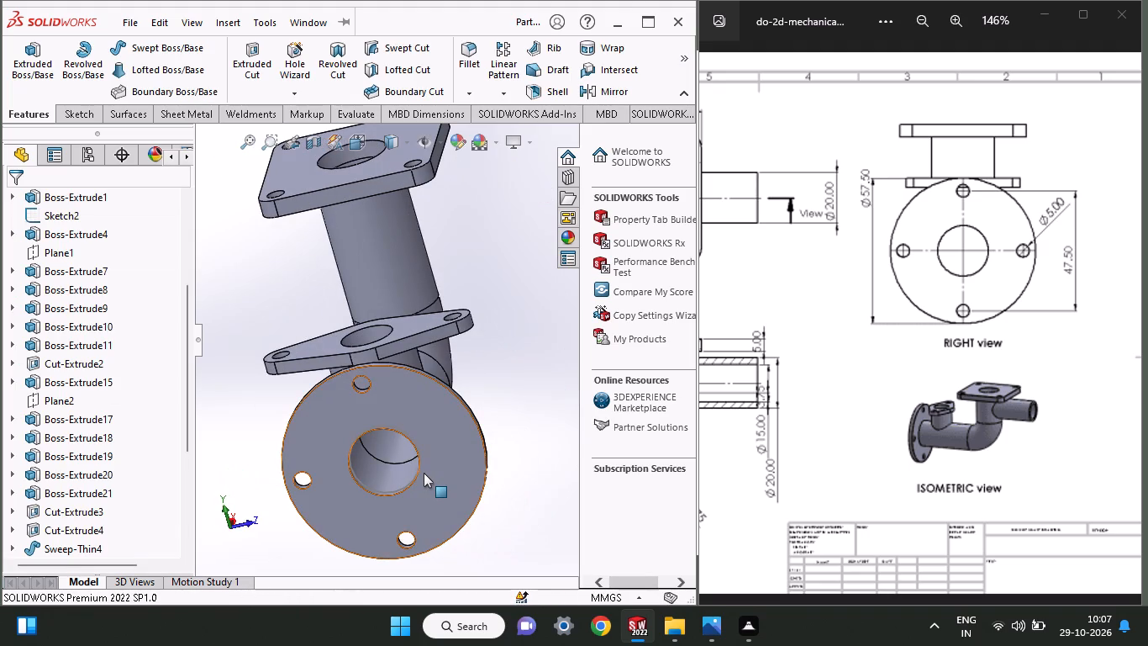
click(426, 413)
click(502, 366)
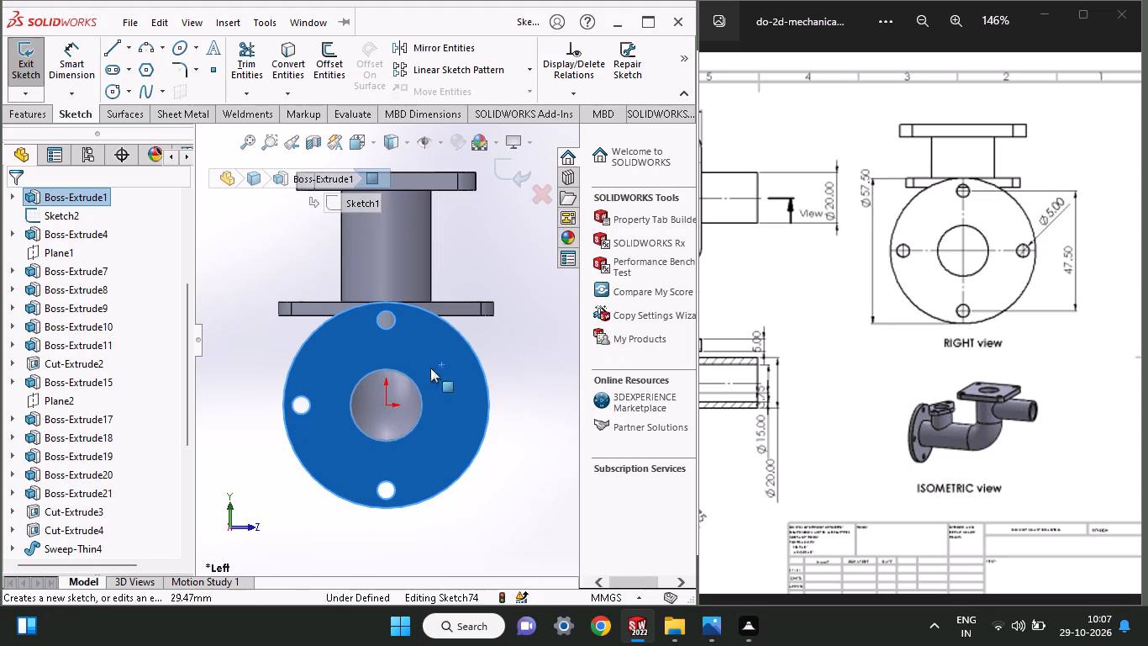
click(113, 86)
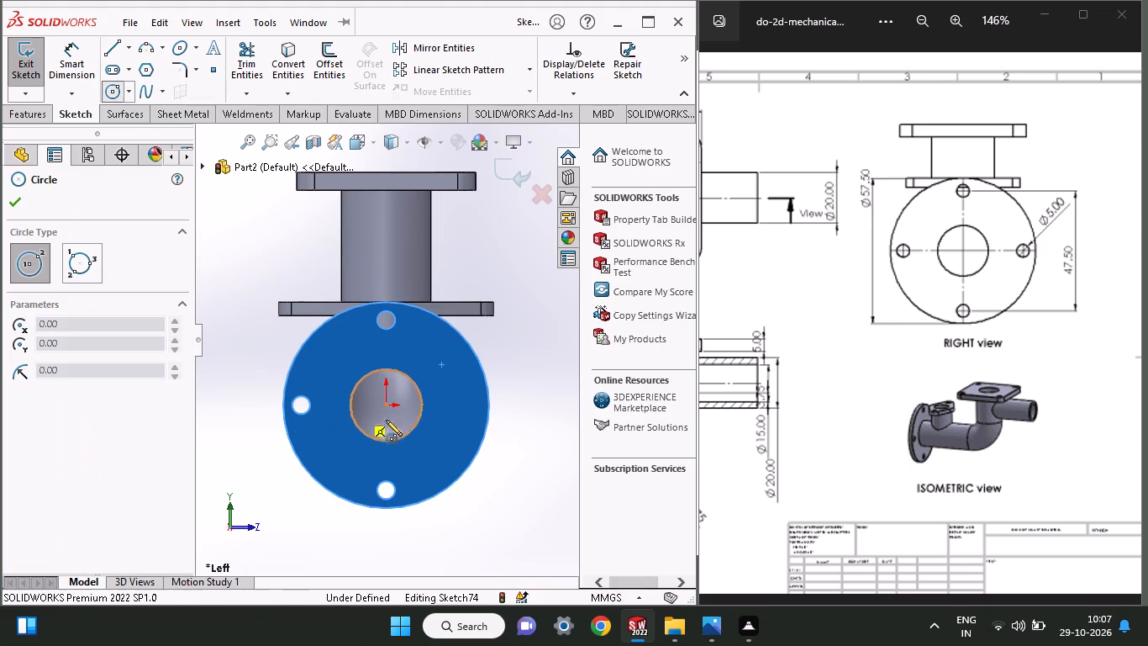
click(458, 406)
click(458, 421)
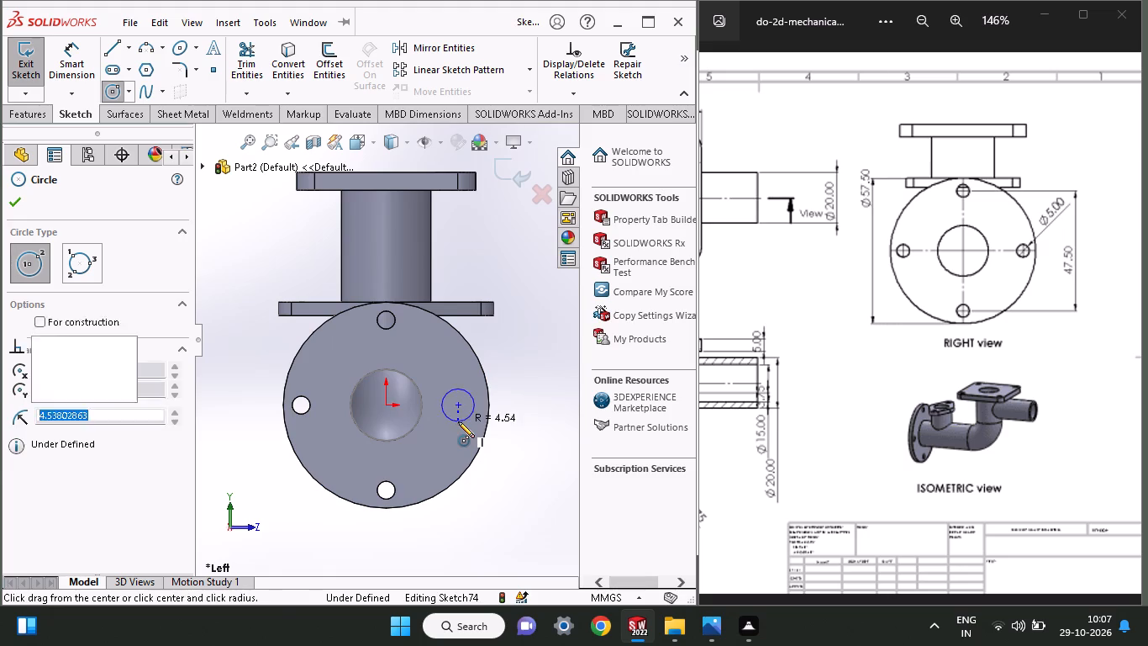
right_click(495, 480)
click(511, 491)
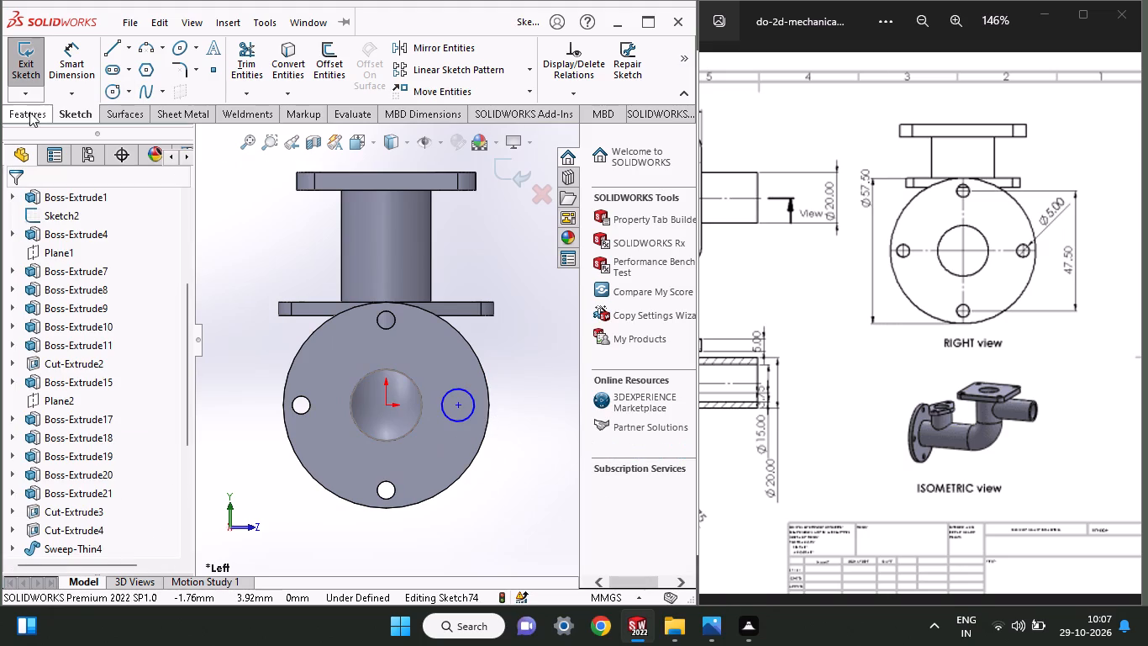
Dimension the horizontal distance from the flange centre to the new circle's centre as 47.50/2, giving 23.75 mm.
click(52, 70)
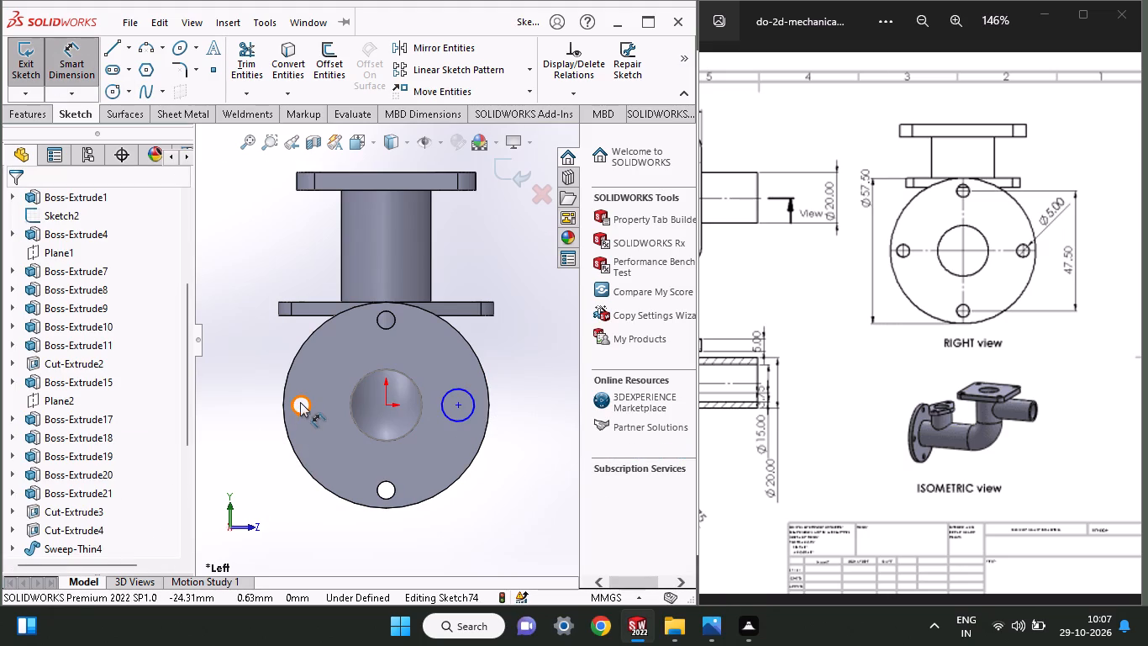
click(382, 405)
click(462, 403)
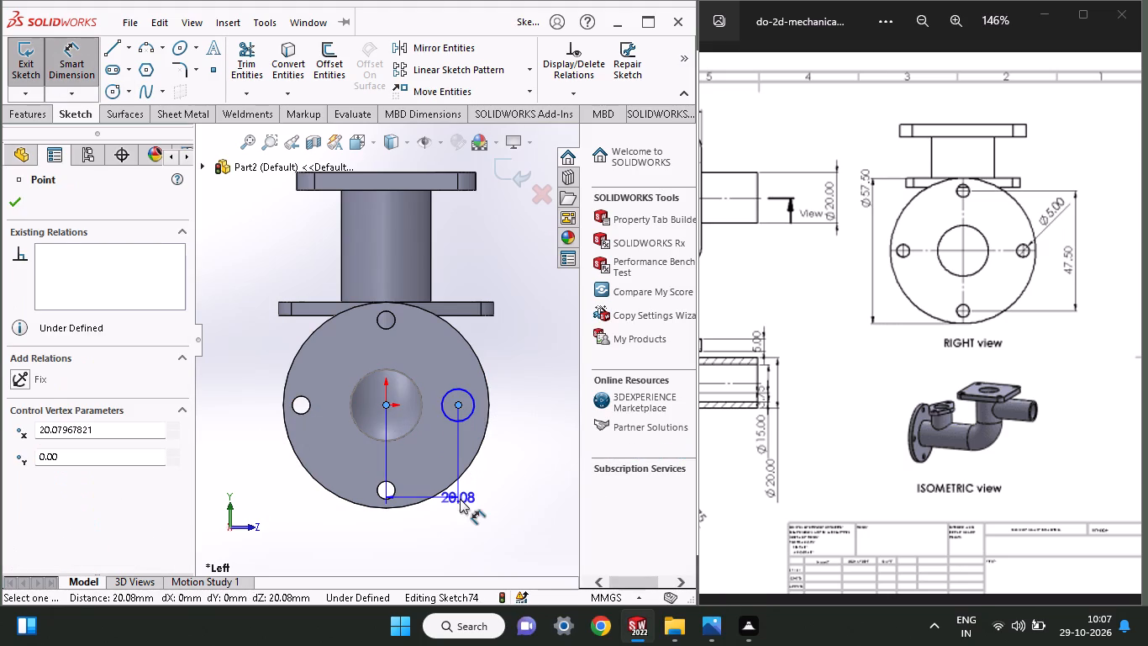
click(460, 499)
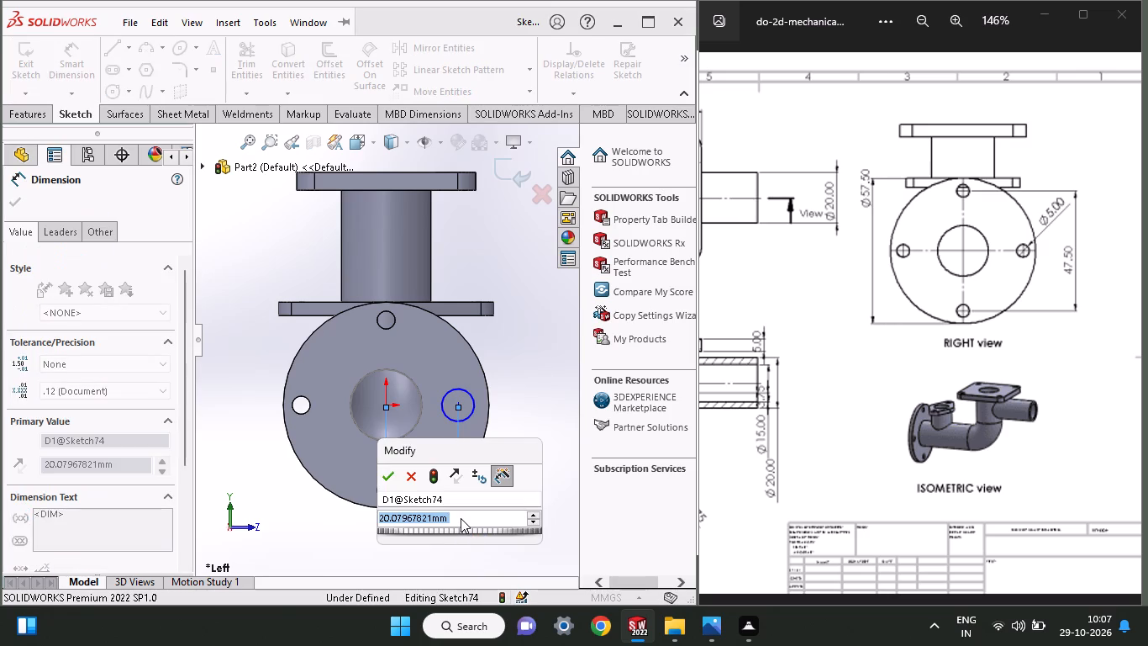
text(47.50/2)
key(Return)
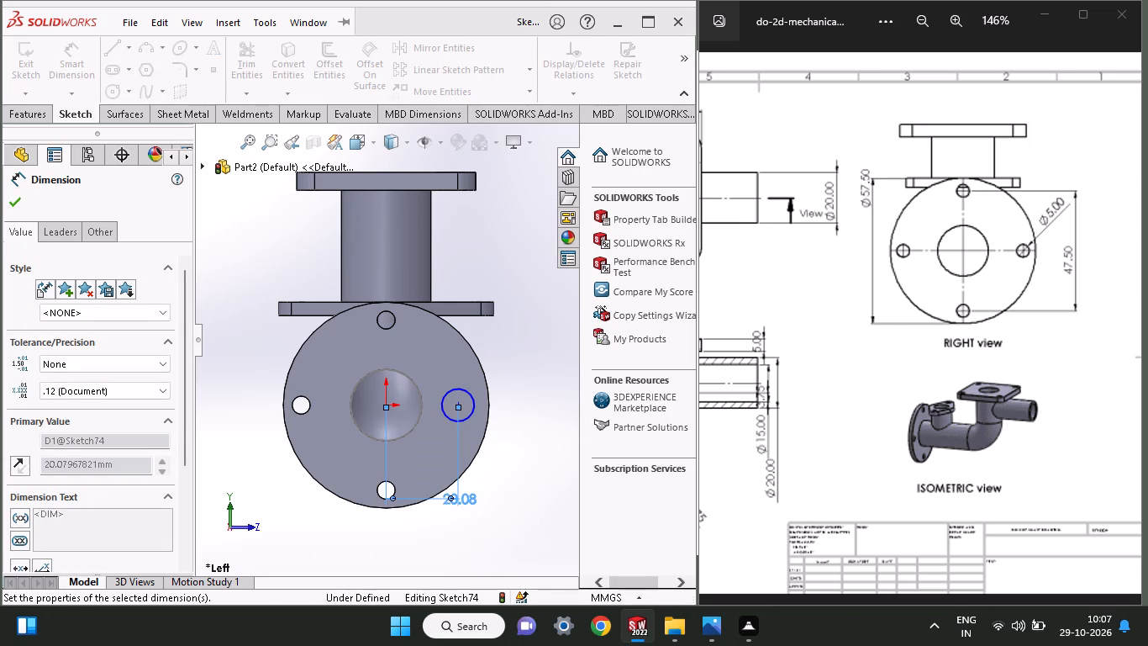
Dimension the new side circle's diameter as 5 mm.
click(483, 408)
click(509, 425)
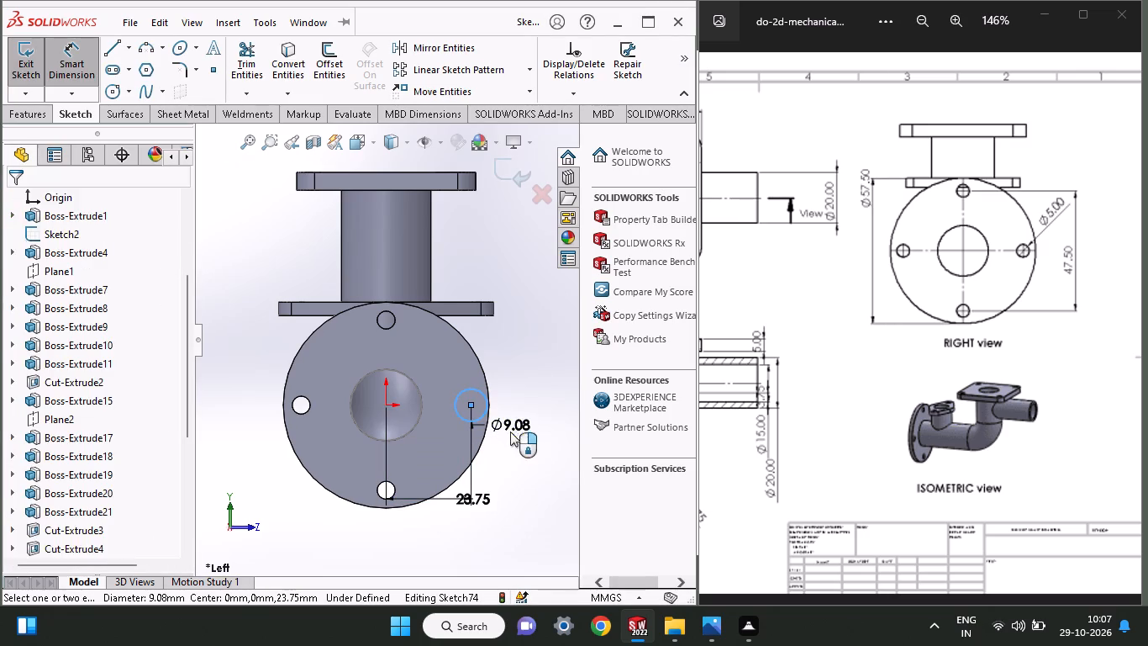
key(5)
key(Return)
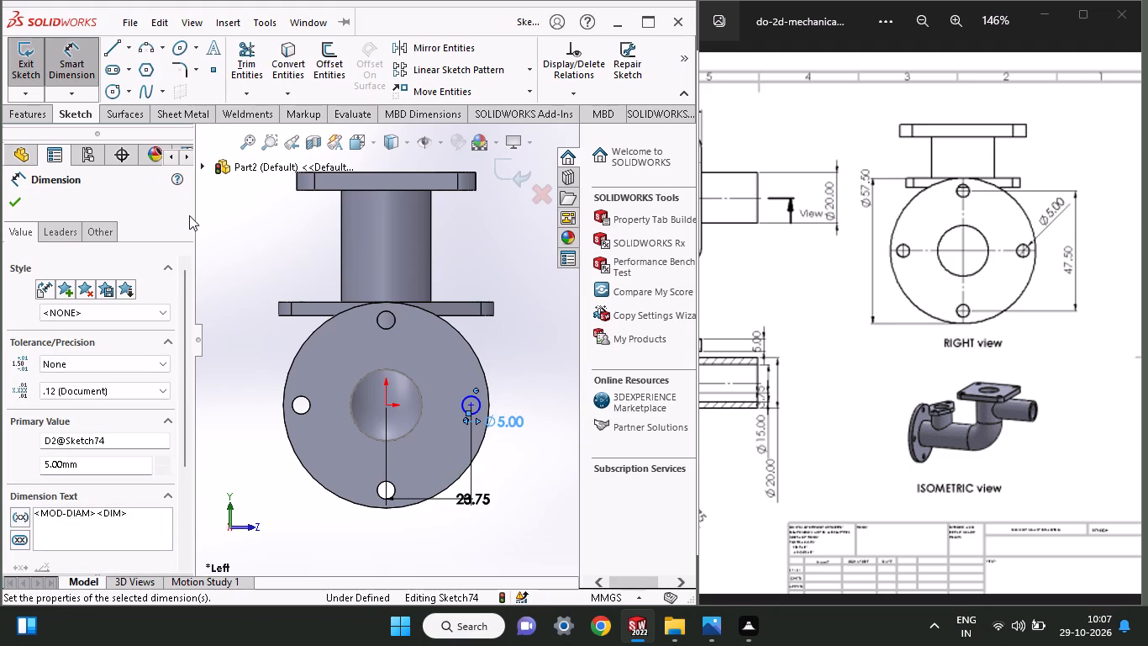
Cut the 5 mm side circle through the round flange with a blind Extruded Cut 9 mm deep.
click(49, 121)
click(235, 87)
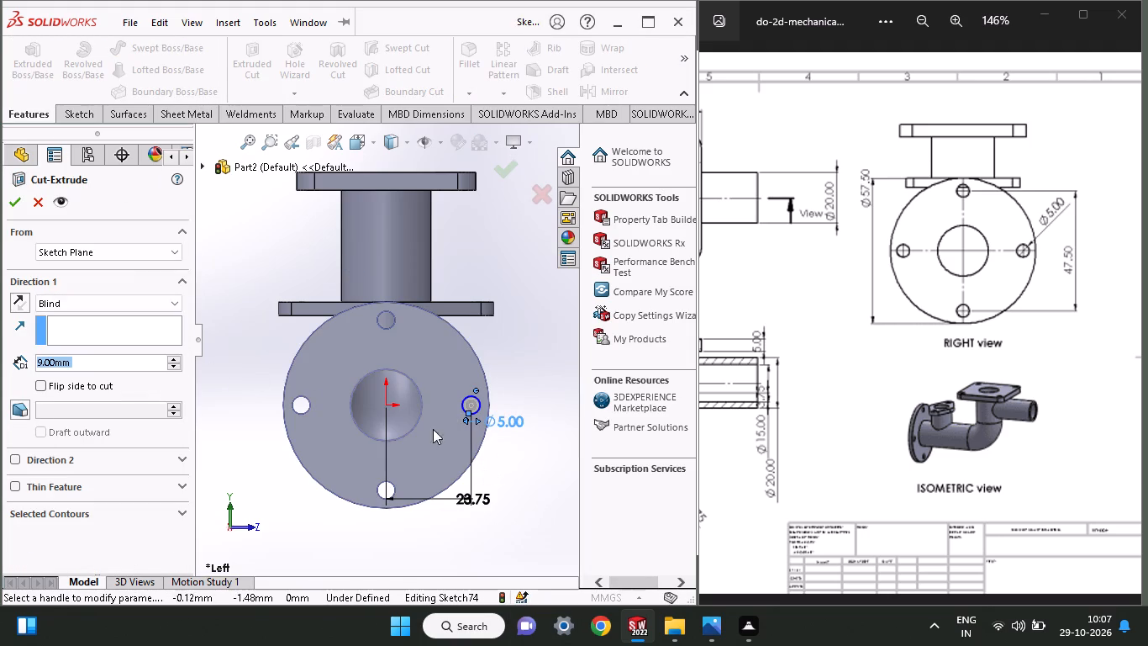
middle_drag(533, 472, 466, 511)
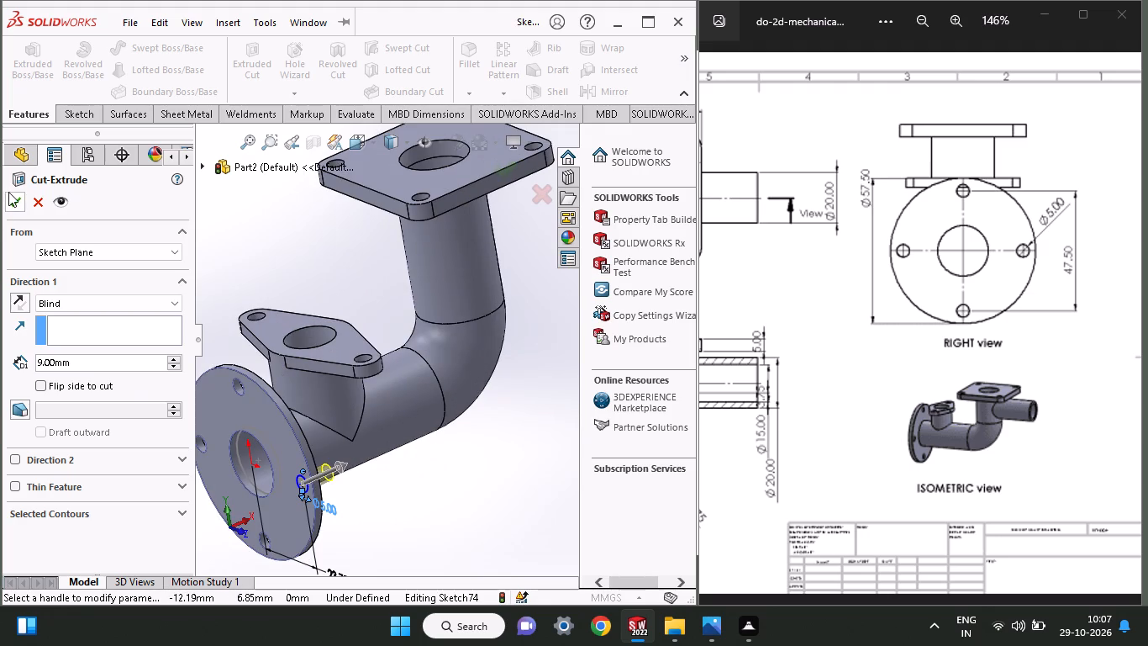
click(8, 192)
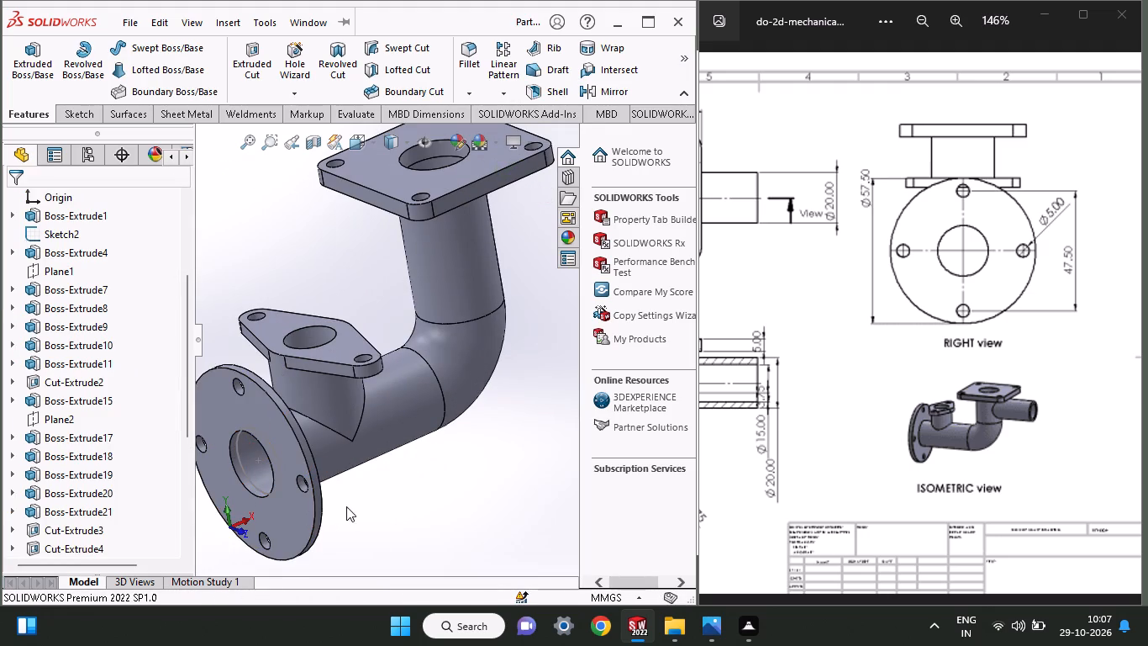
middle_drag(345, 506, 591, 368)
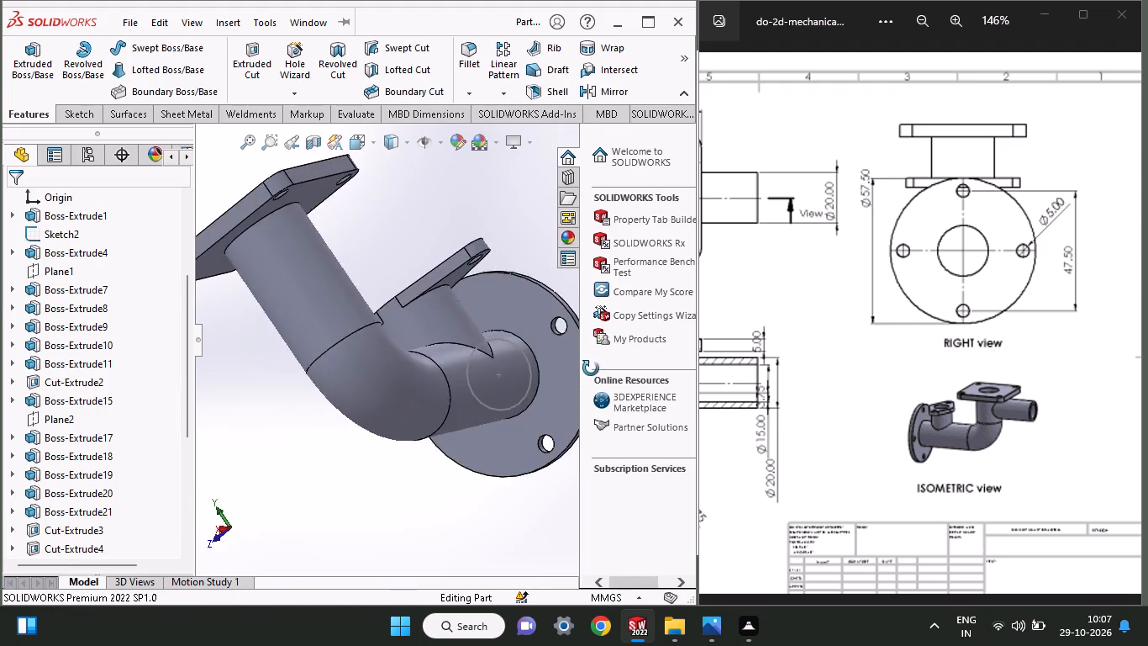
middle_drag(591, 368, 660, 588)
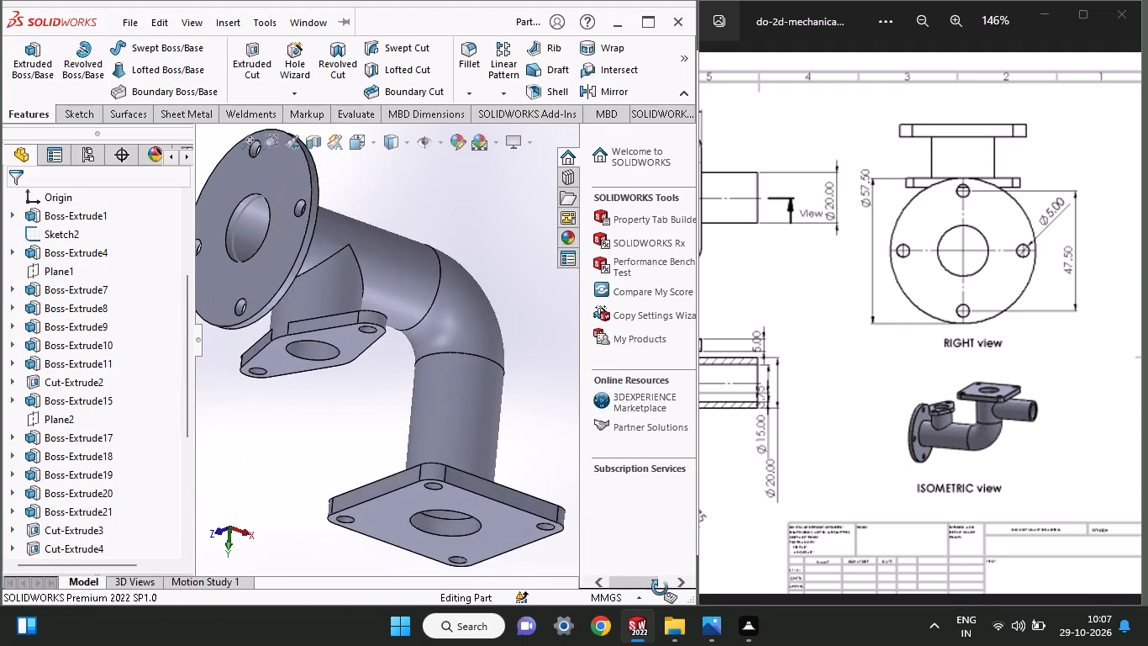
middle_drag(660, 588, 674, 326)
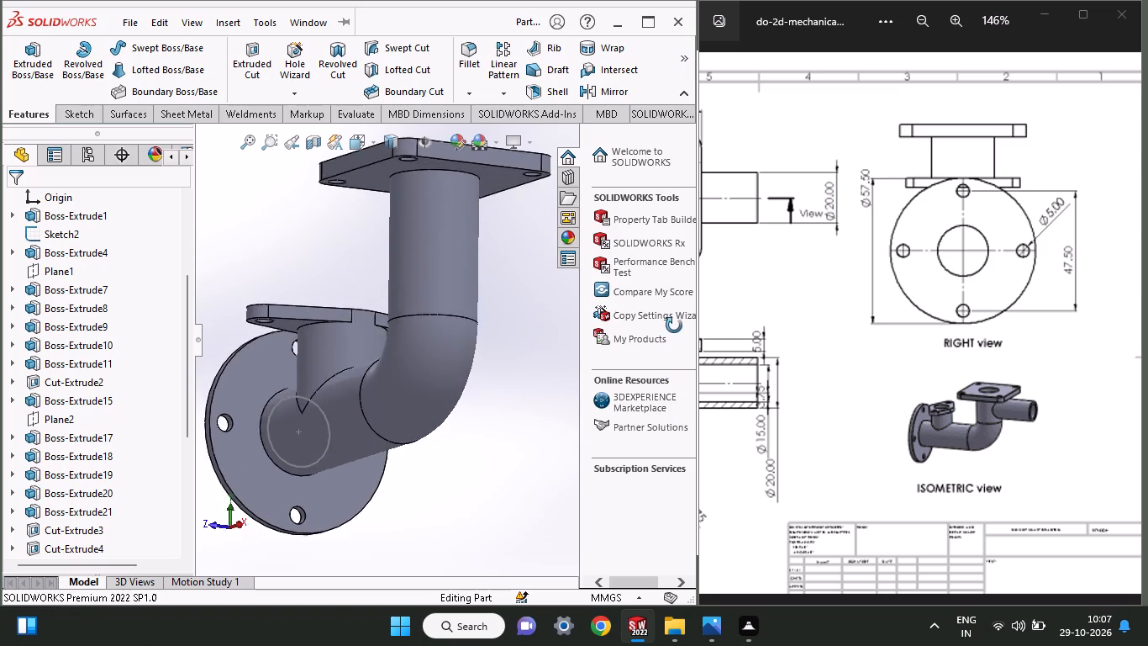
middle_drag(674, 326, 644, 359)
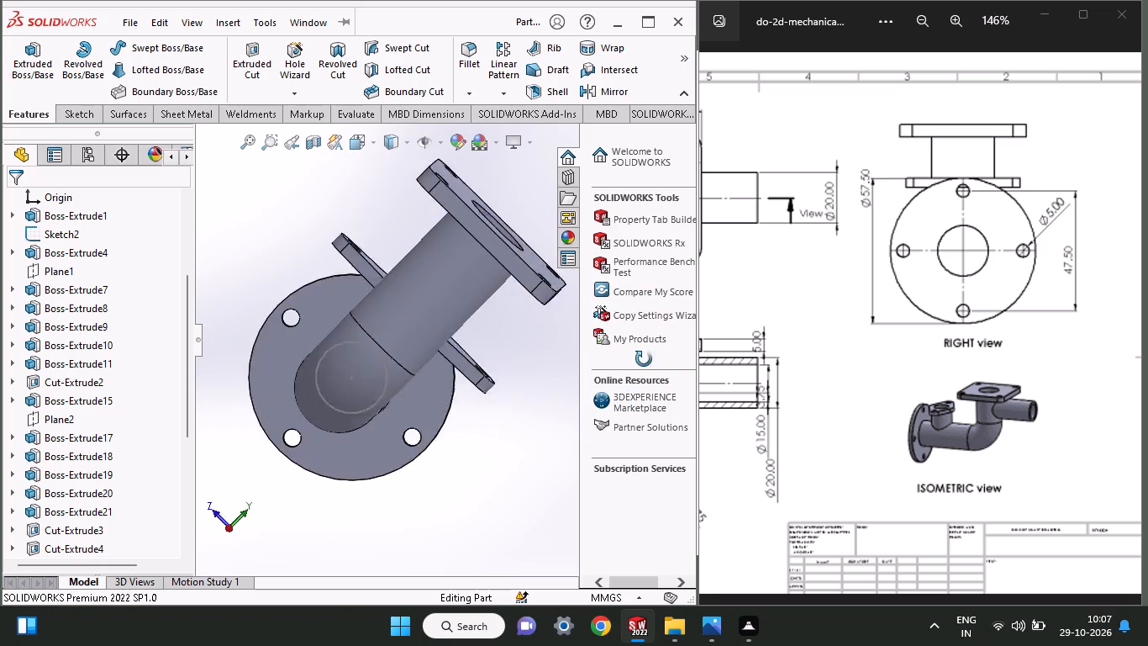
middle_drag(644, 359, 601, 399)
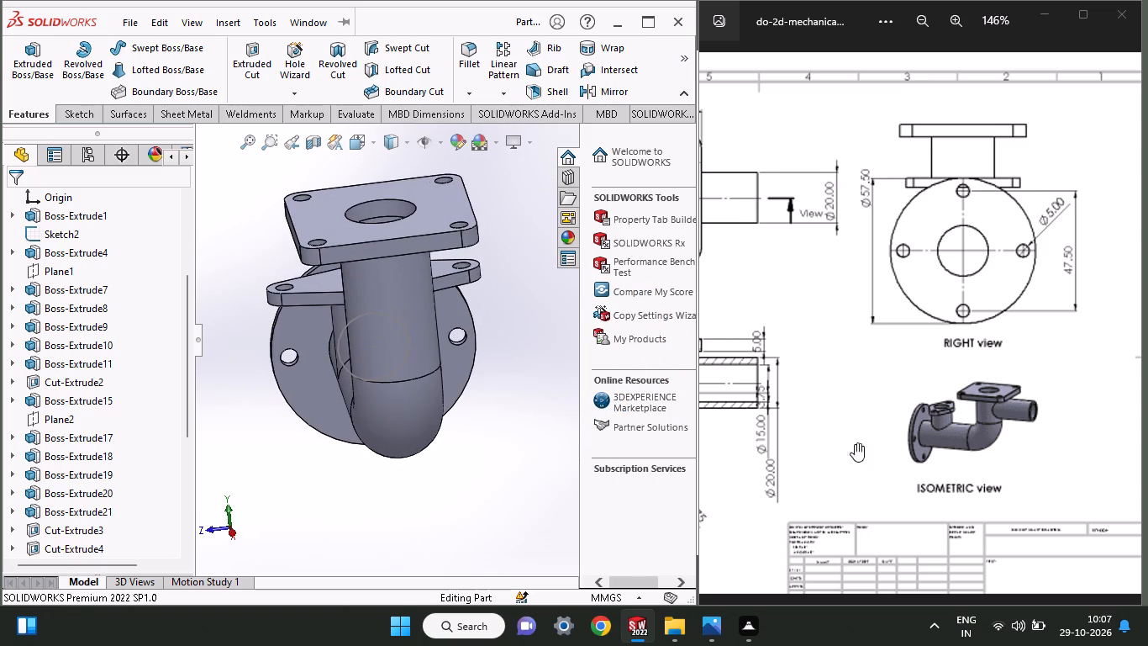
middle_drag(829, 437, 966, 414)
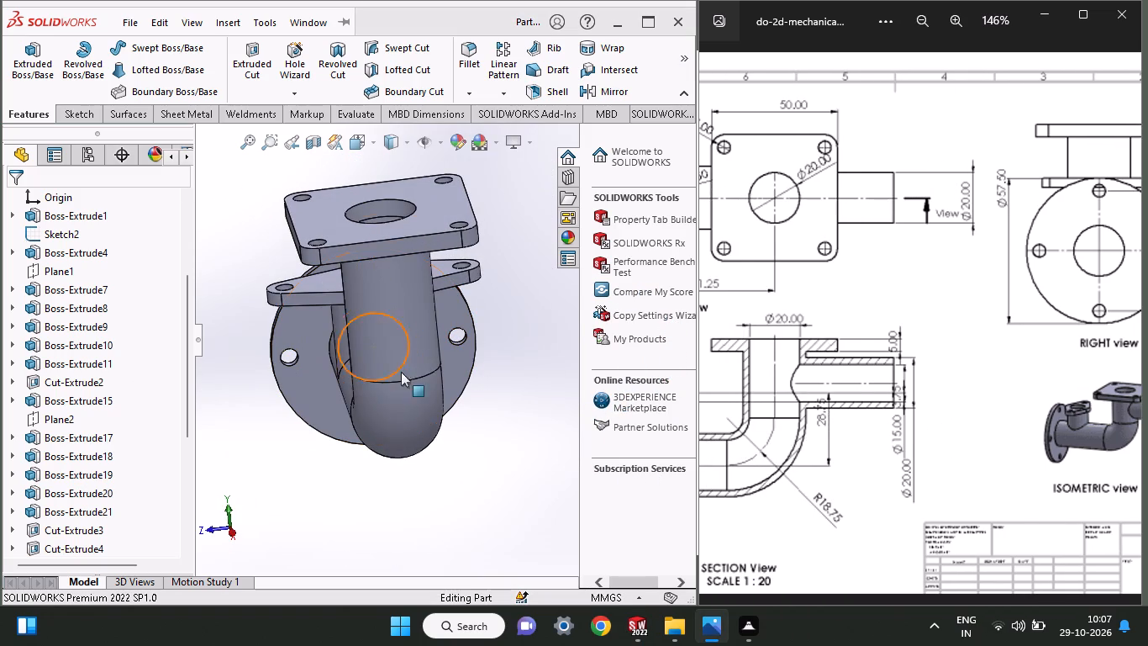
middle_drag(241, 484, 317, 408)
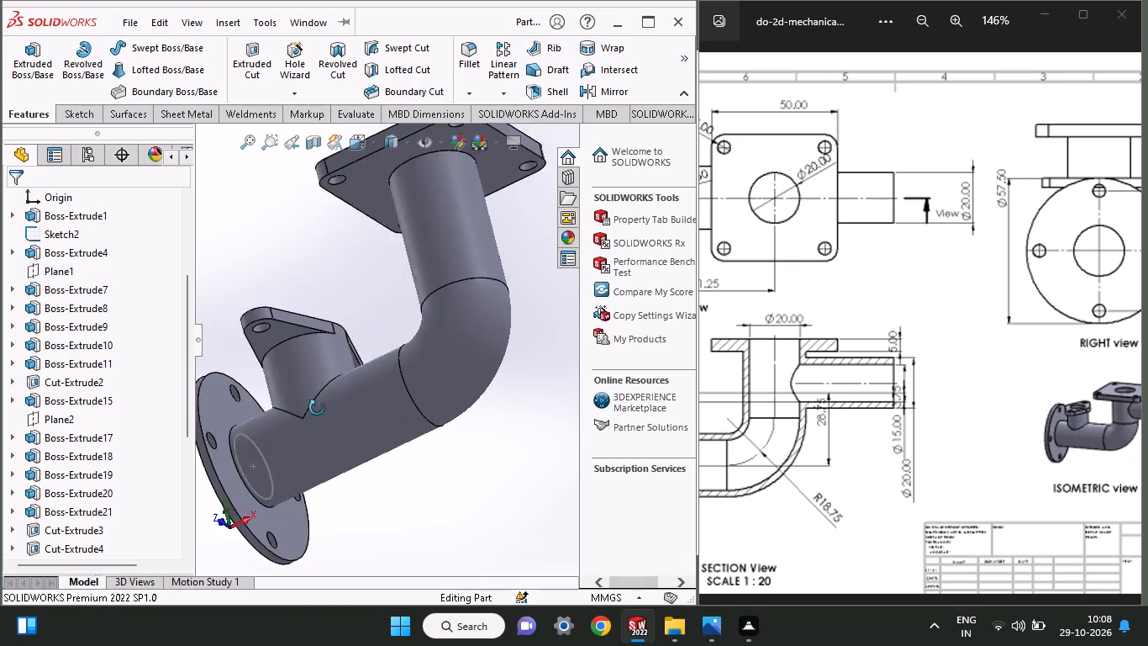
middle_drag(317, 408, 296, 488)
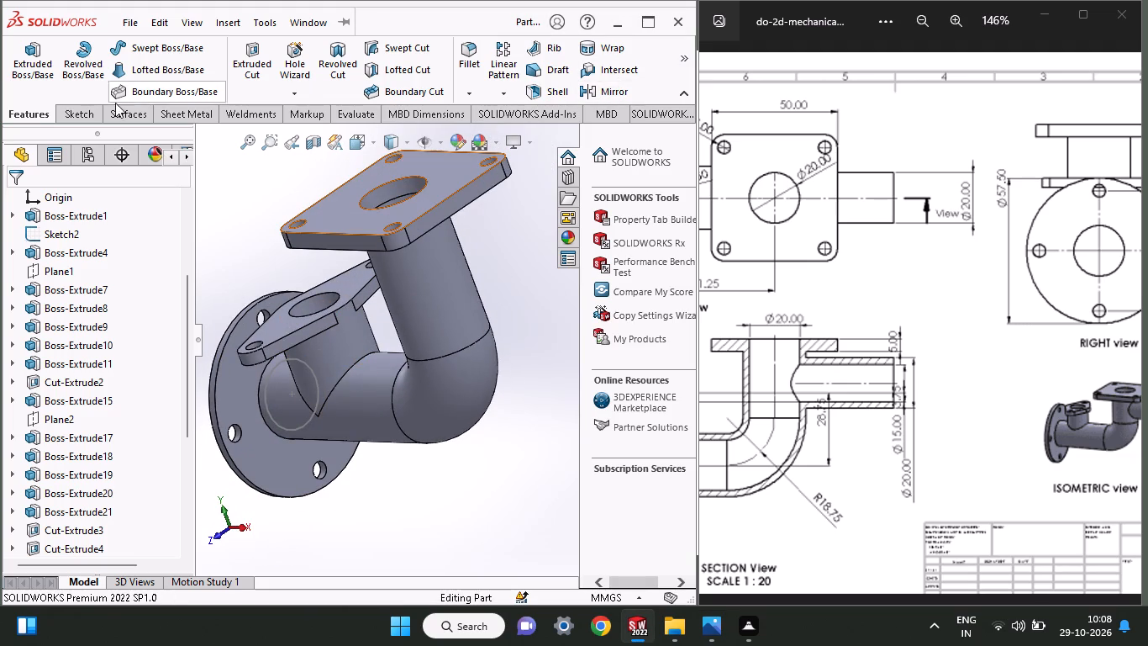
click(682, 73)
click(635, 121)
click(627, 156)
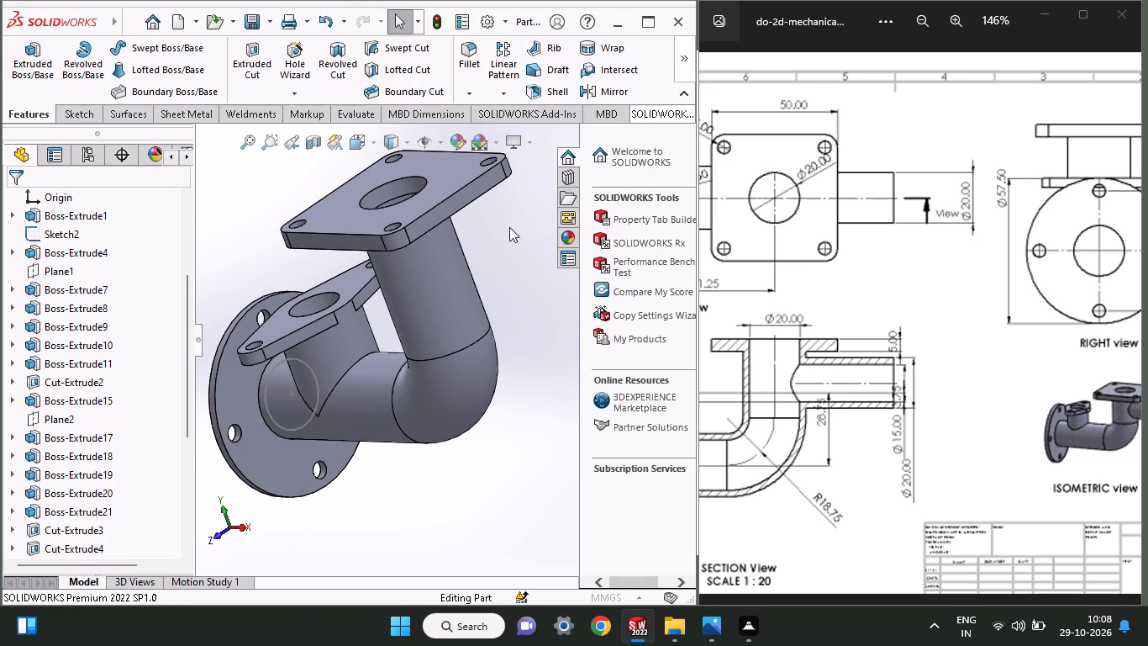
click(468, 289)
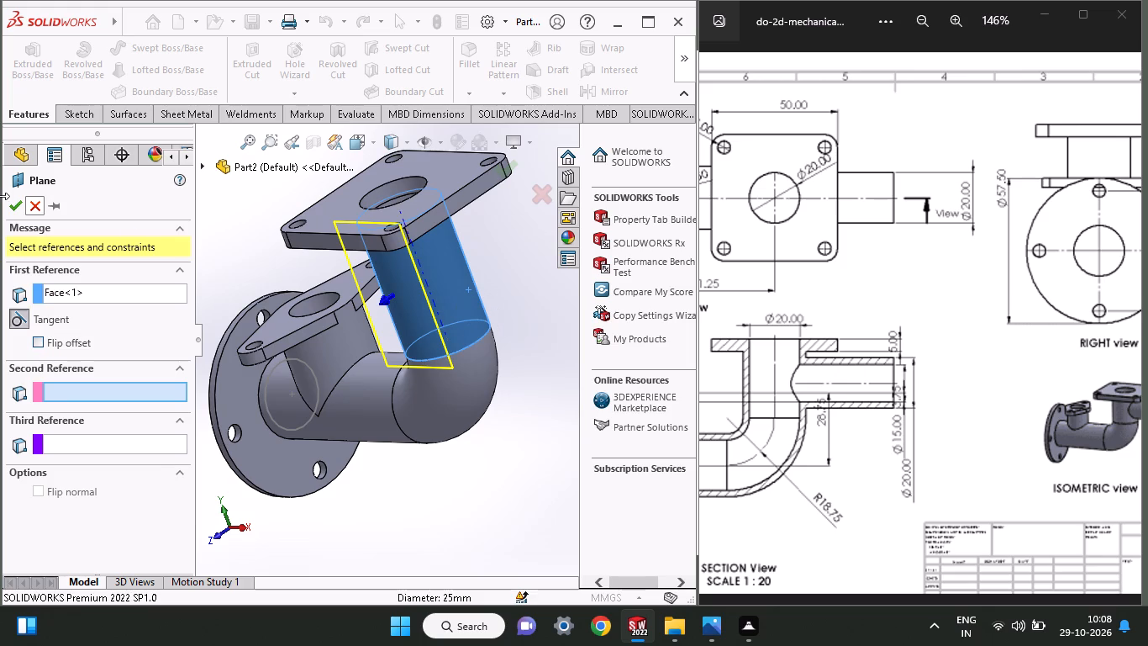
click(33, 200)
Start a sketch on the Front Plane and draw a vertical line along the upright pipe's outer edge, from the elbow joint to the square flange's underside.
middle_drag(229, 269, 213, 274)
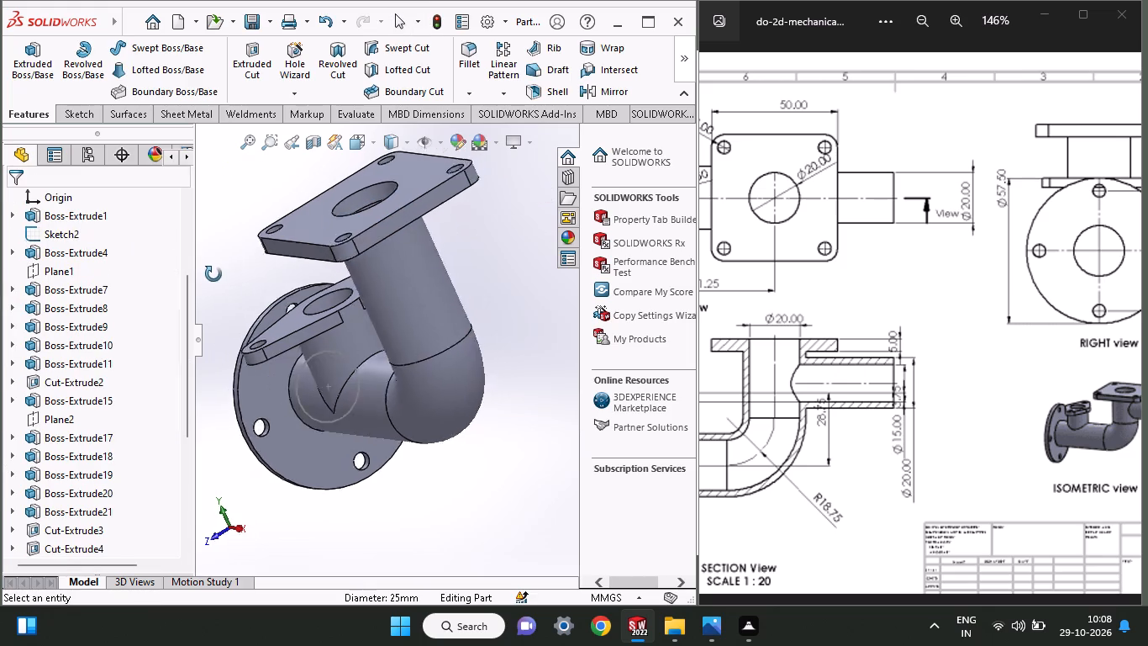
middle_drag(213, 274, 315, 151)
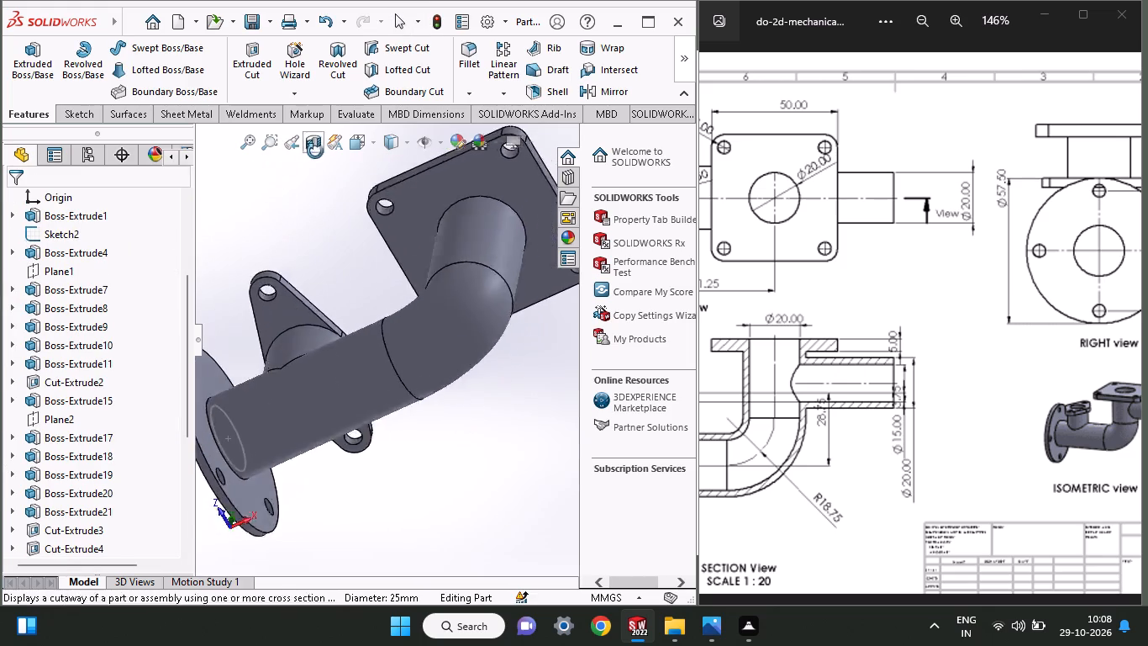
middle_drag(315, 151, 251, 228)
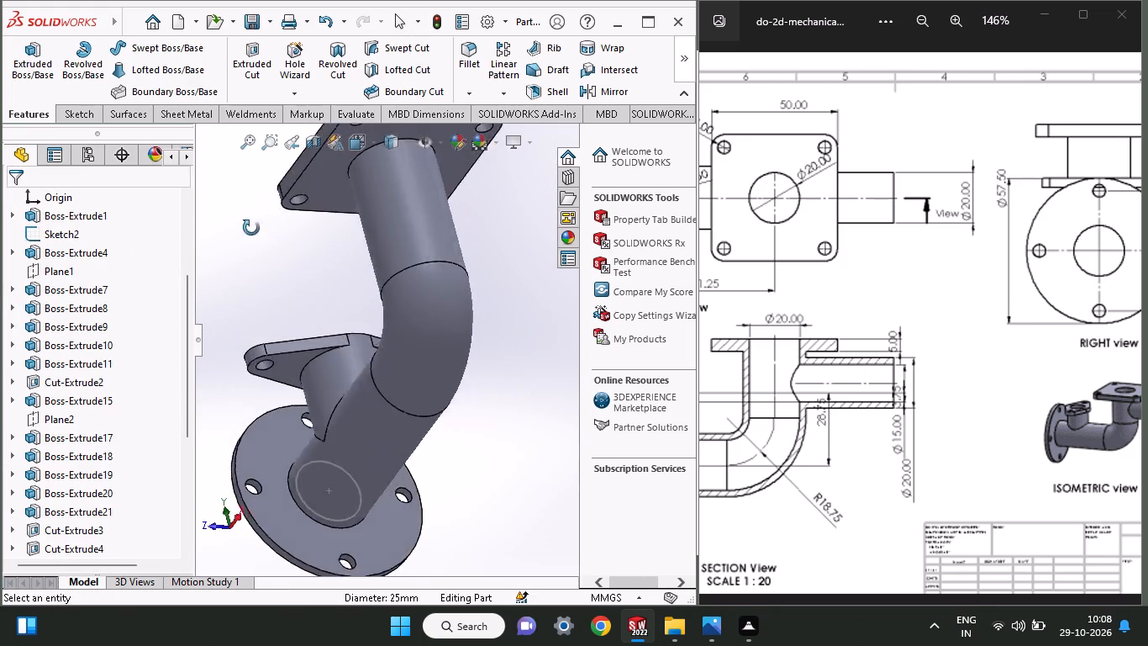
middle_drag(251, 228, 237, 299)
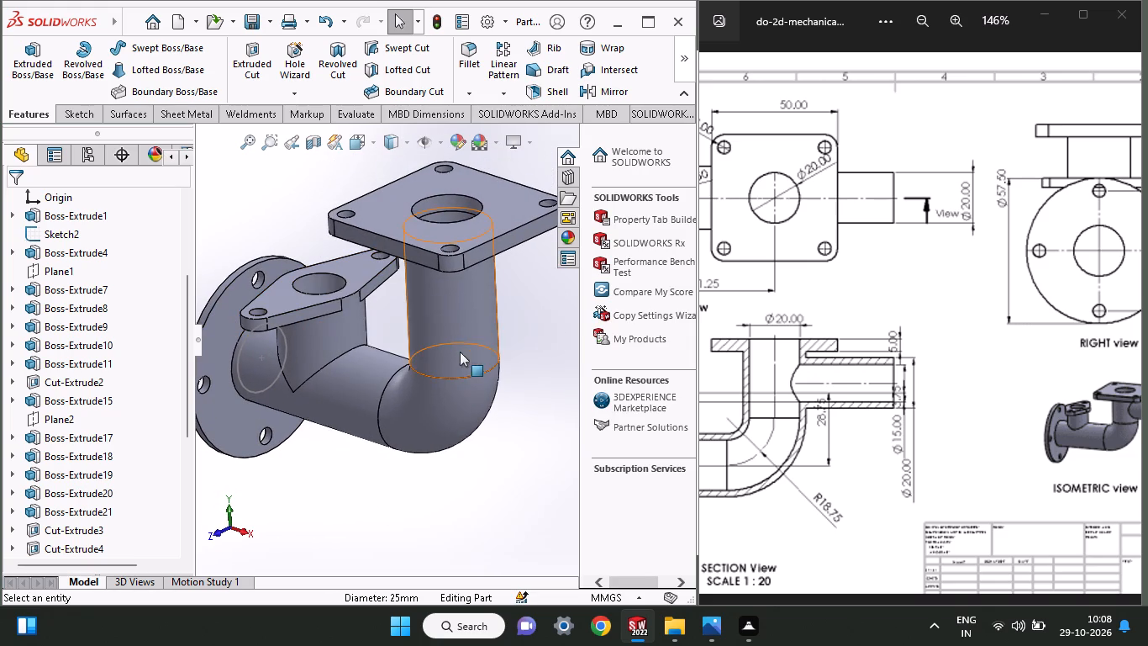
middle_click(492, 314)
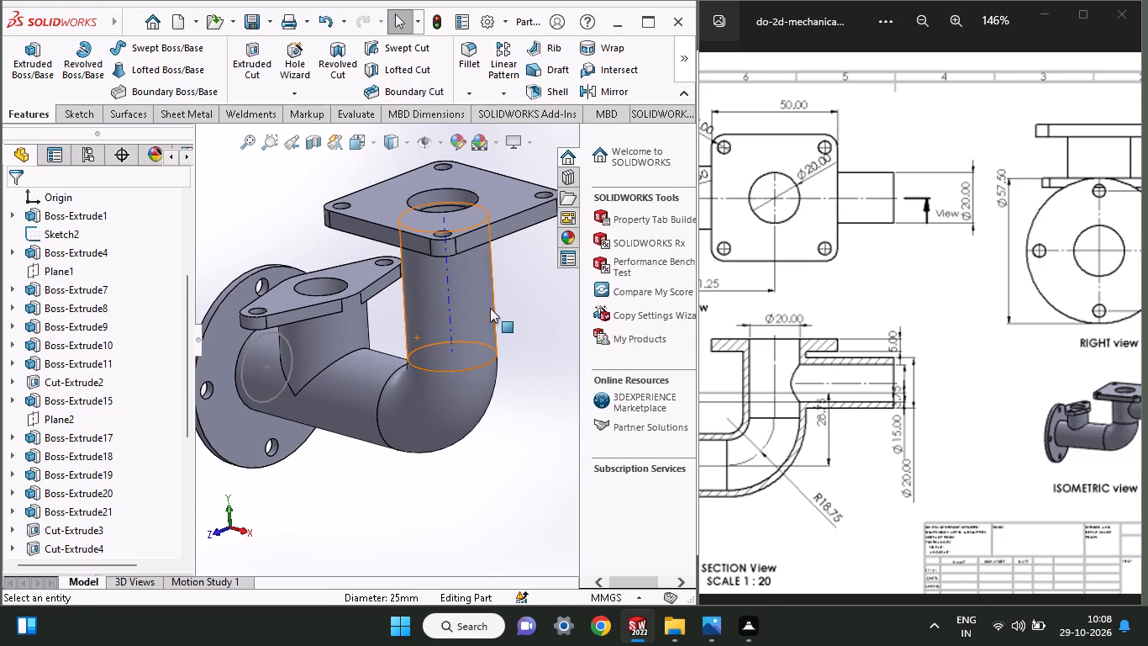
middle_drag(529, 287, 538, 276)
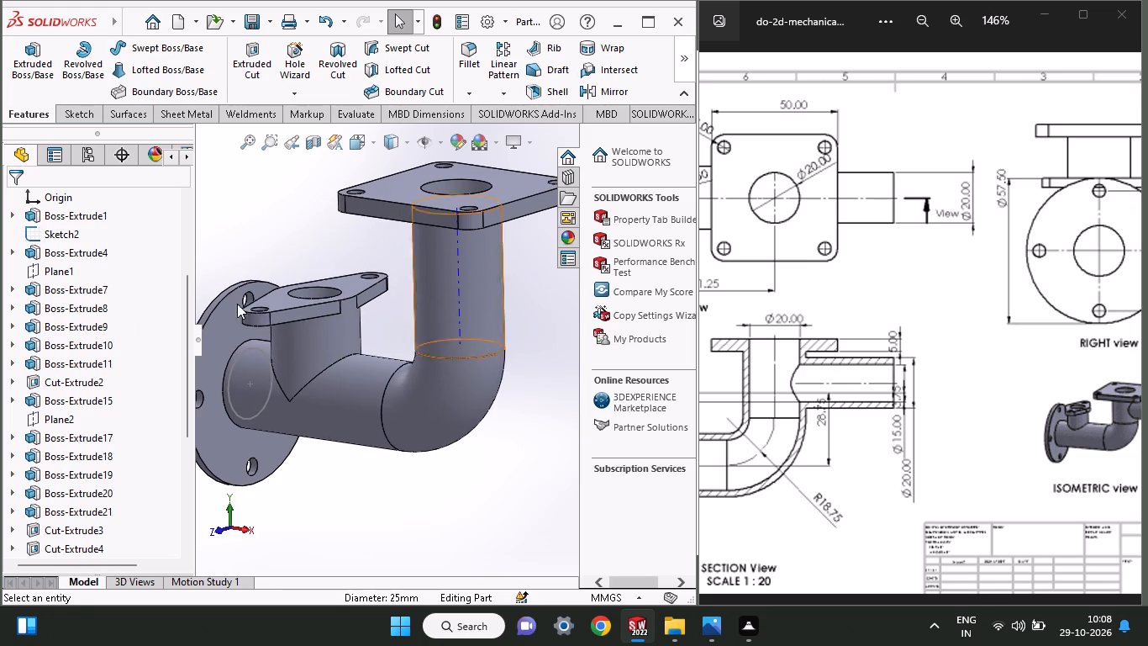
drag(181, 325, 181, 248)
click(39, 310)
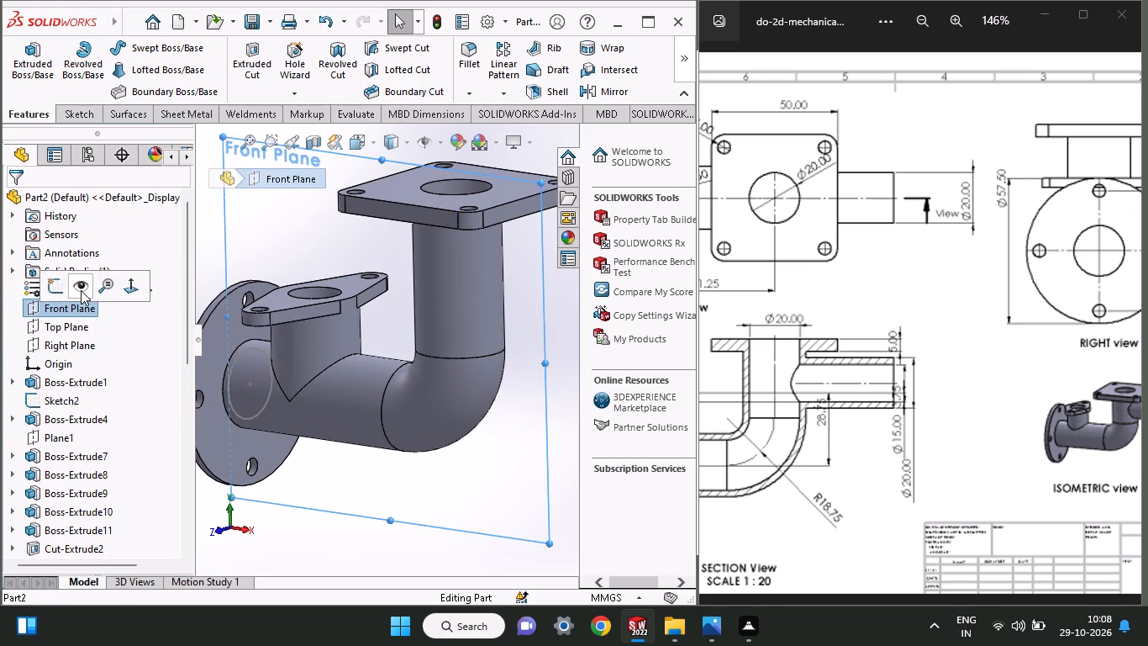
click(59, 291)
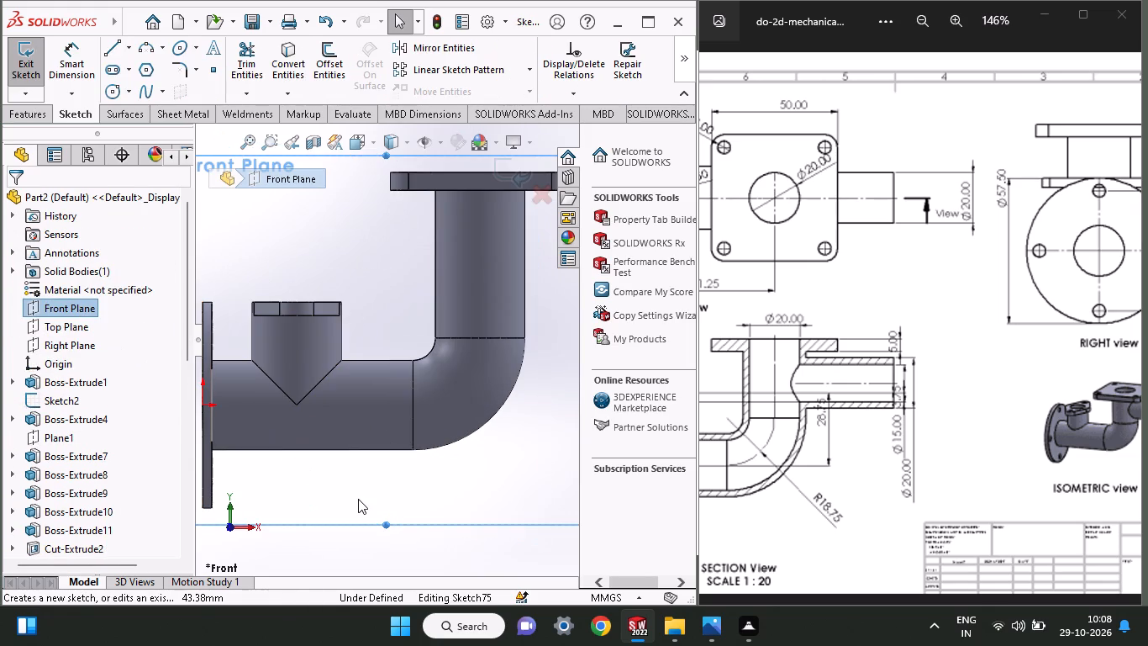
ctrl+scroll(358, 499, up, 4)
ctrl+scroll(466, 351, down, 2)
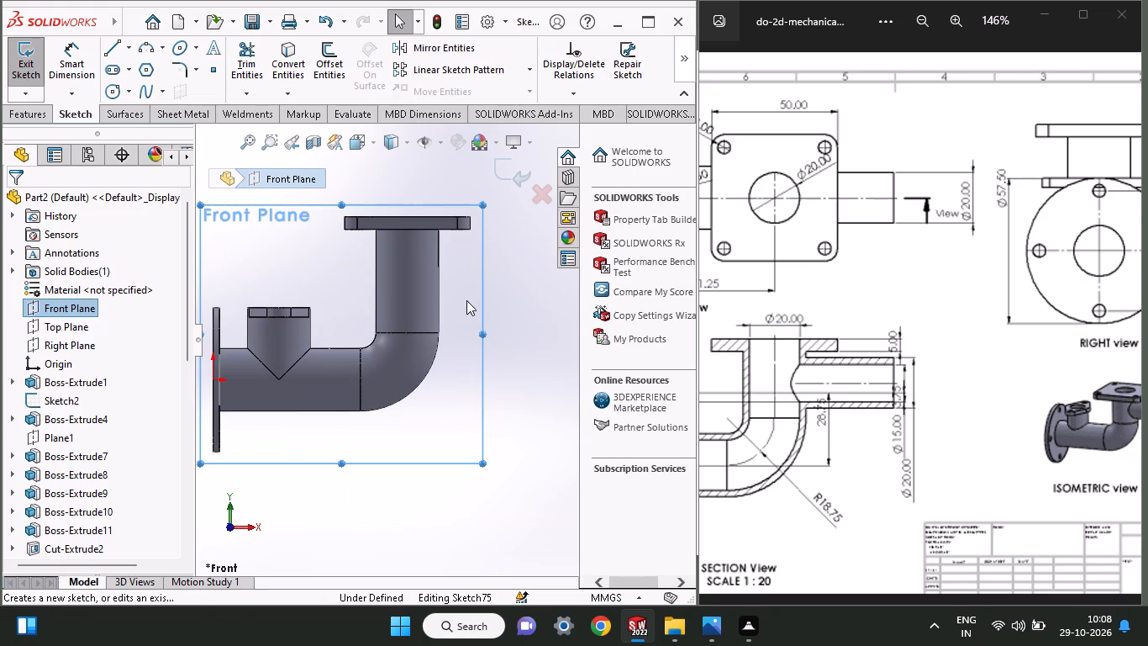
ctrl+scroll(466, 299, up, 2)
ctrl+scroll(462, 267, down, 4)
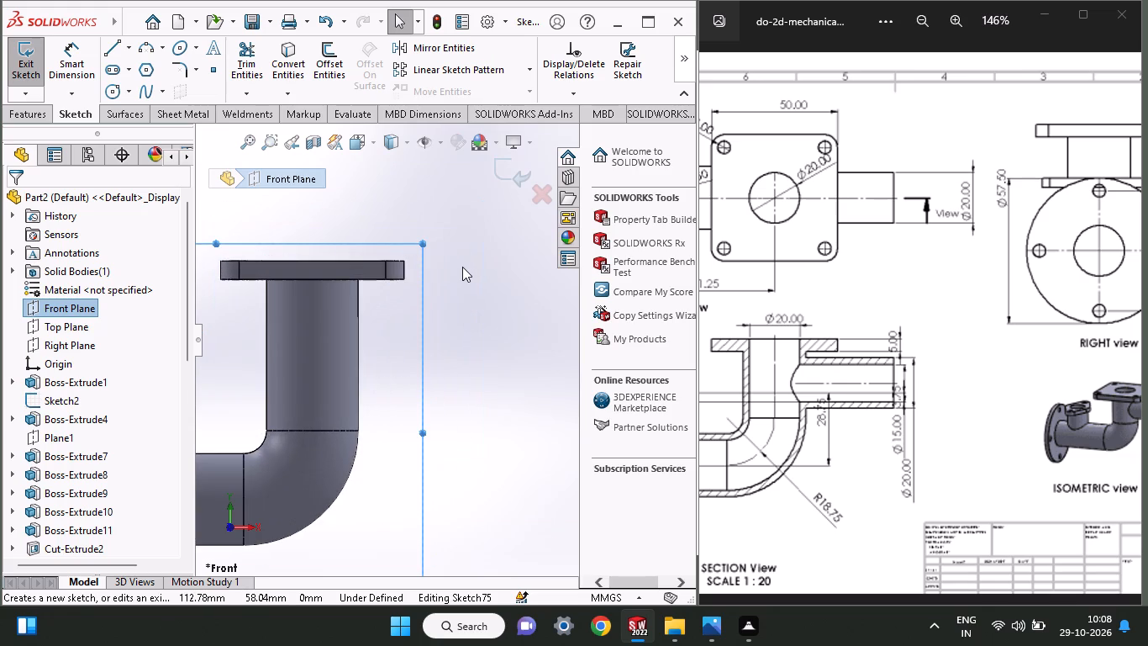
click(104, 50)
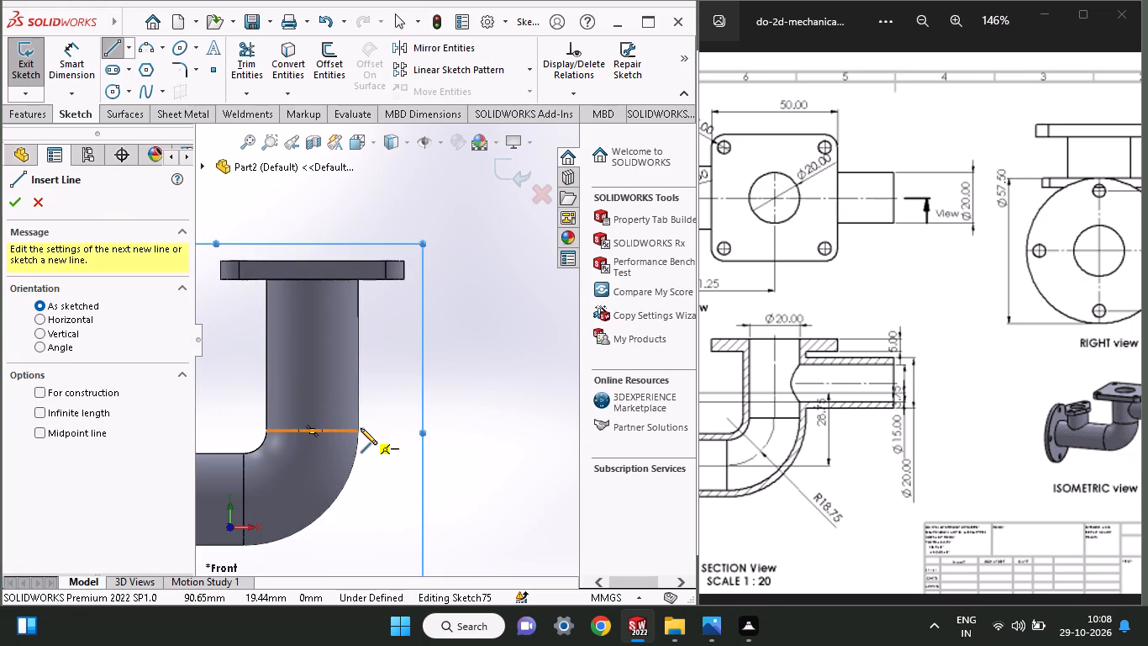
click(355, 432)
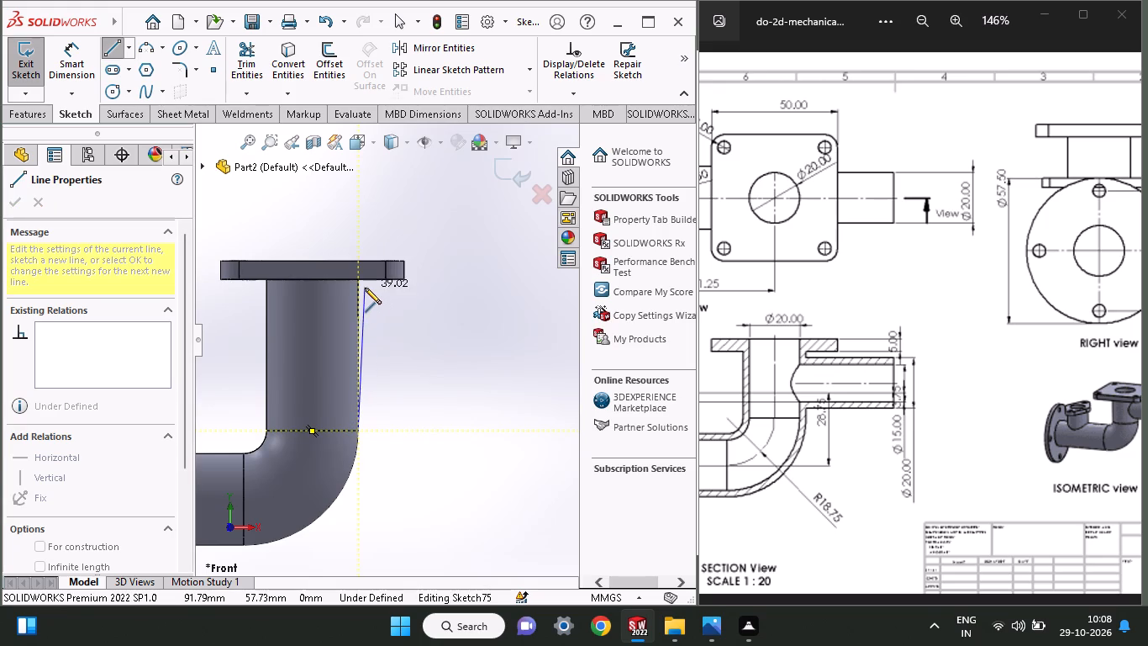
click(359, 281)
right_click(382, 314)
click(404, 328)
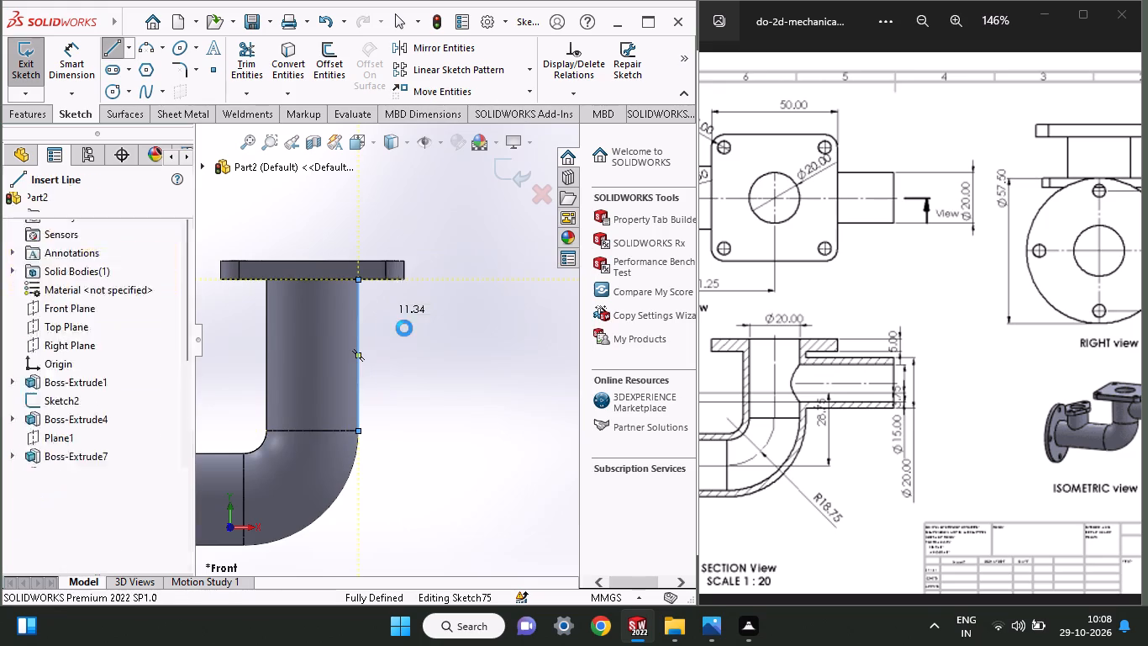
Draw a horizontal line about 46 mm long outward from the midpoint of the vertical line, away from the upright pipe.
click(113, 56)
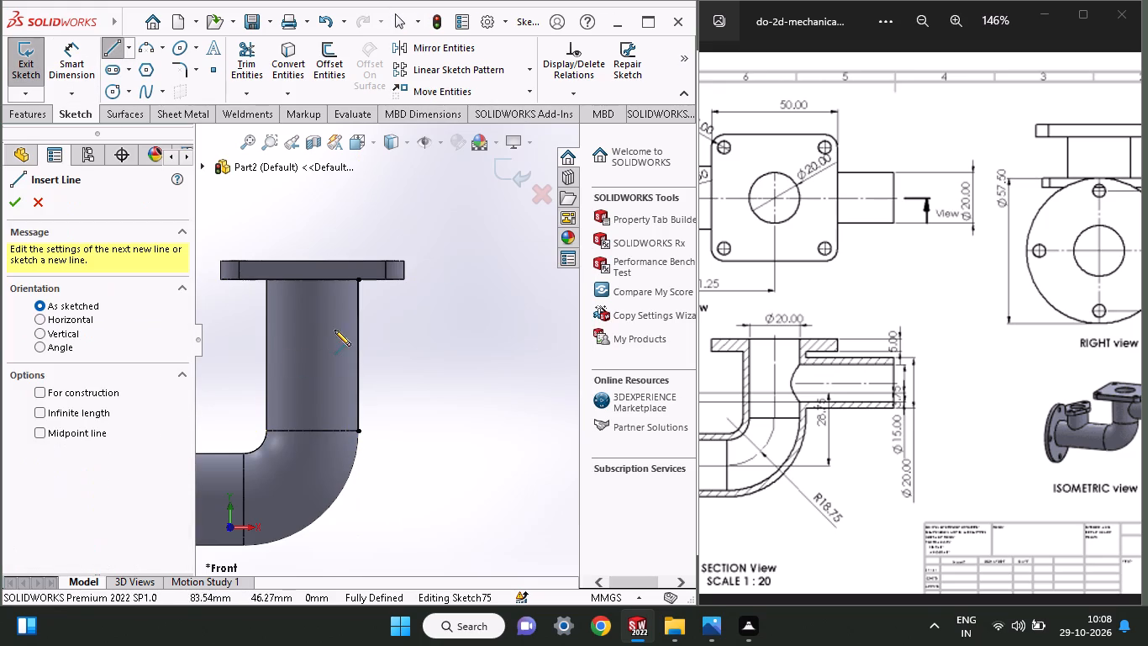
click(357, 357)
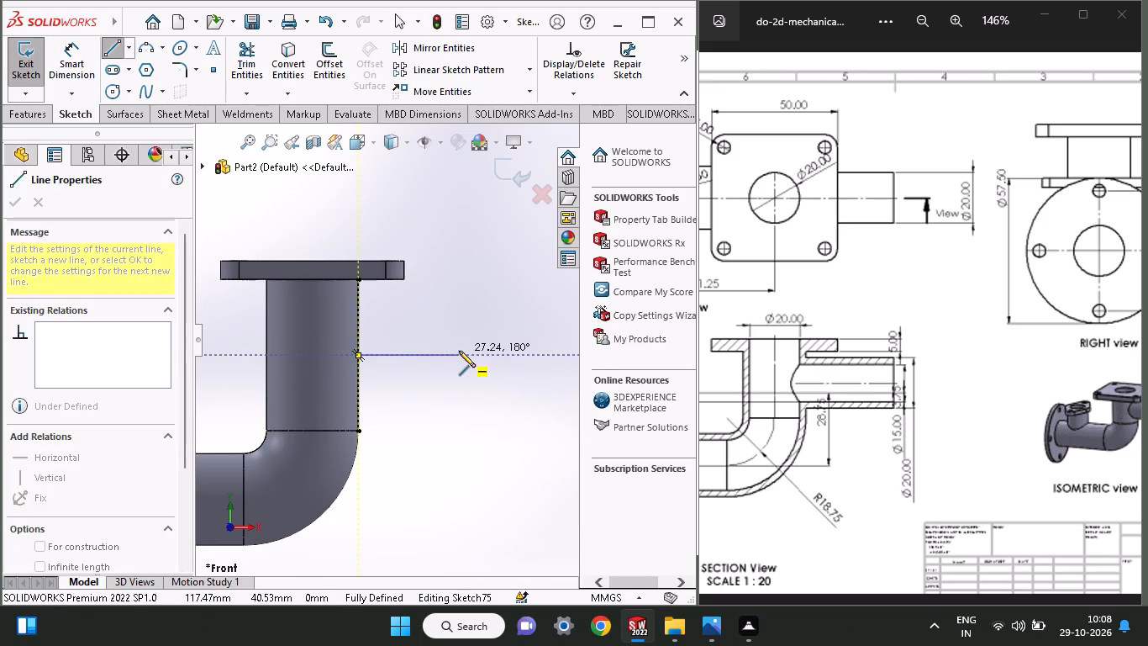
click(528, 358)
right_click(502, 403)
click(513, 410)
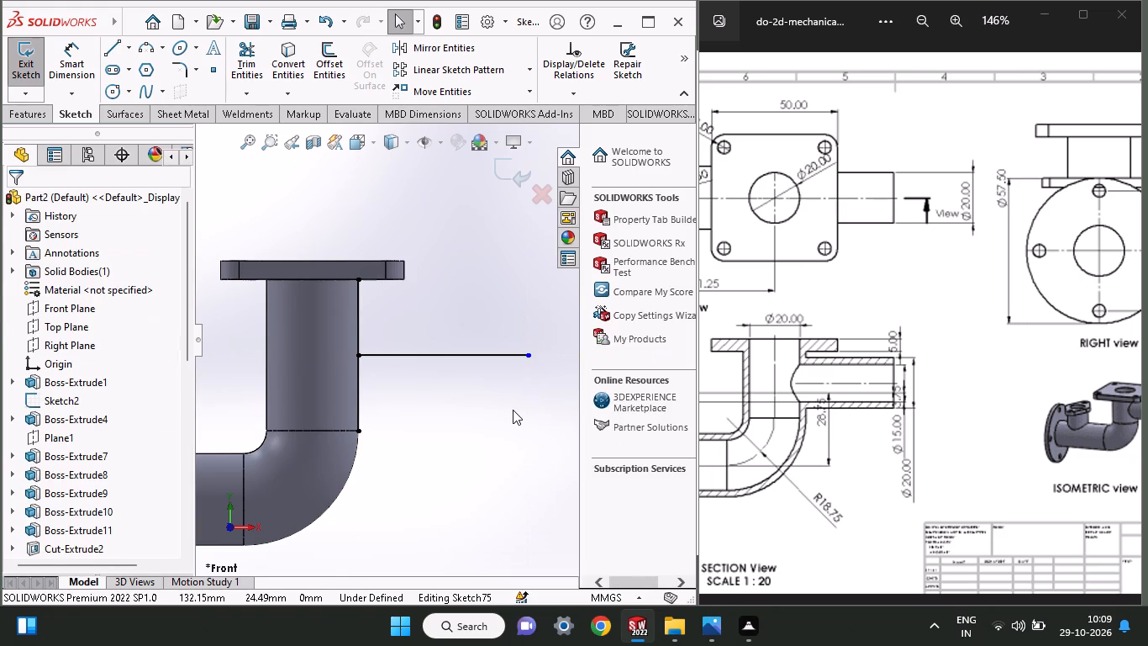
Dimension the horizontal line's length as 50 mm.
click(84, 46)
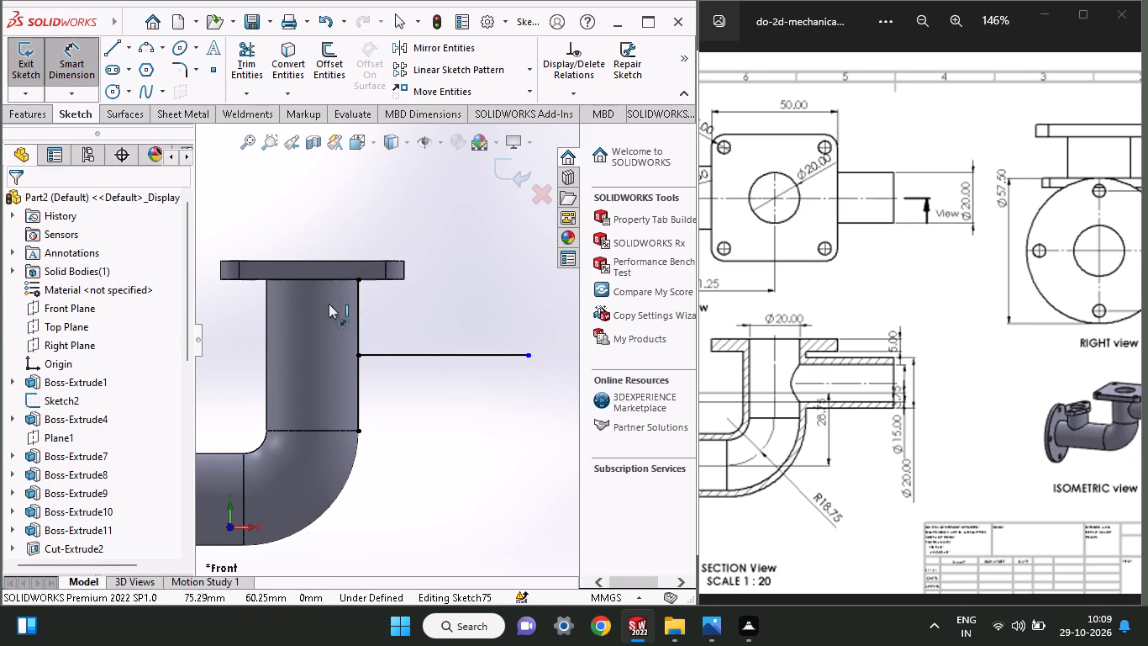
click(392, 357)
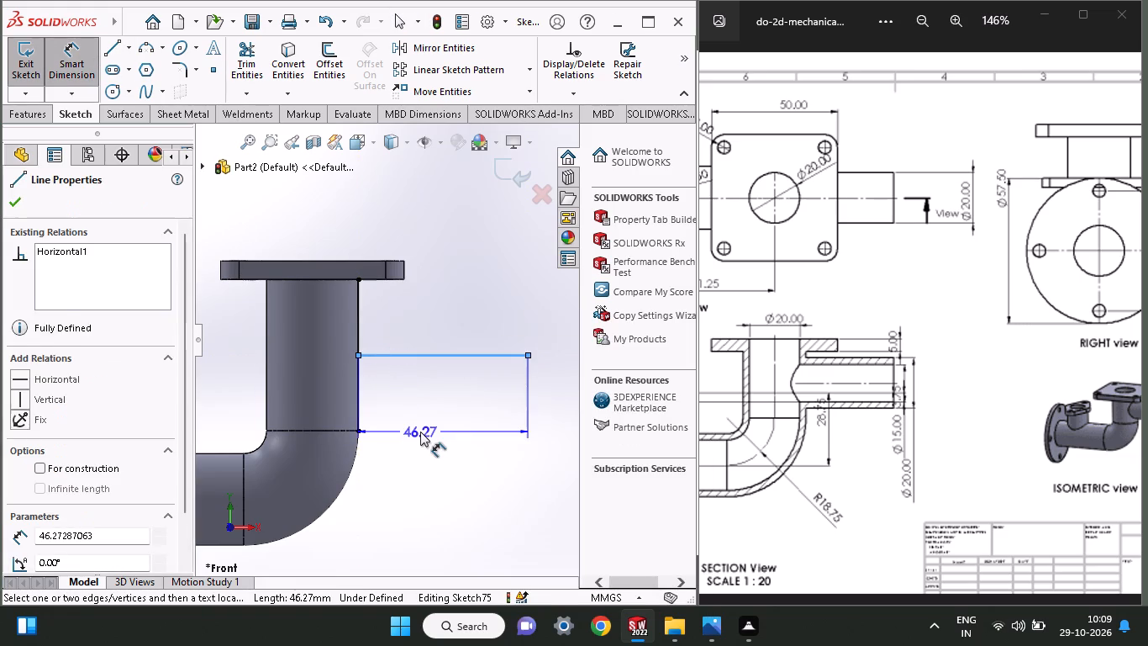
click(420, 432)
text(50)
key(Return)
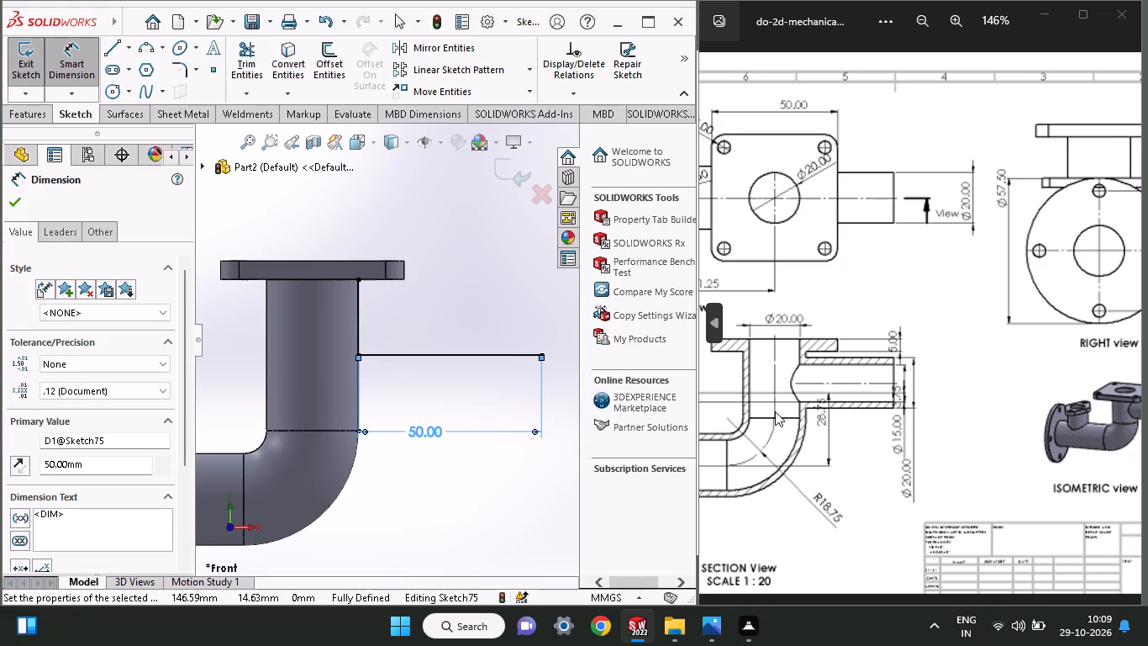
middle_drag(469, 491, 443, 533)
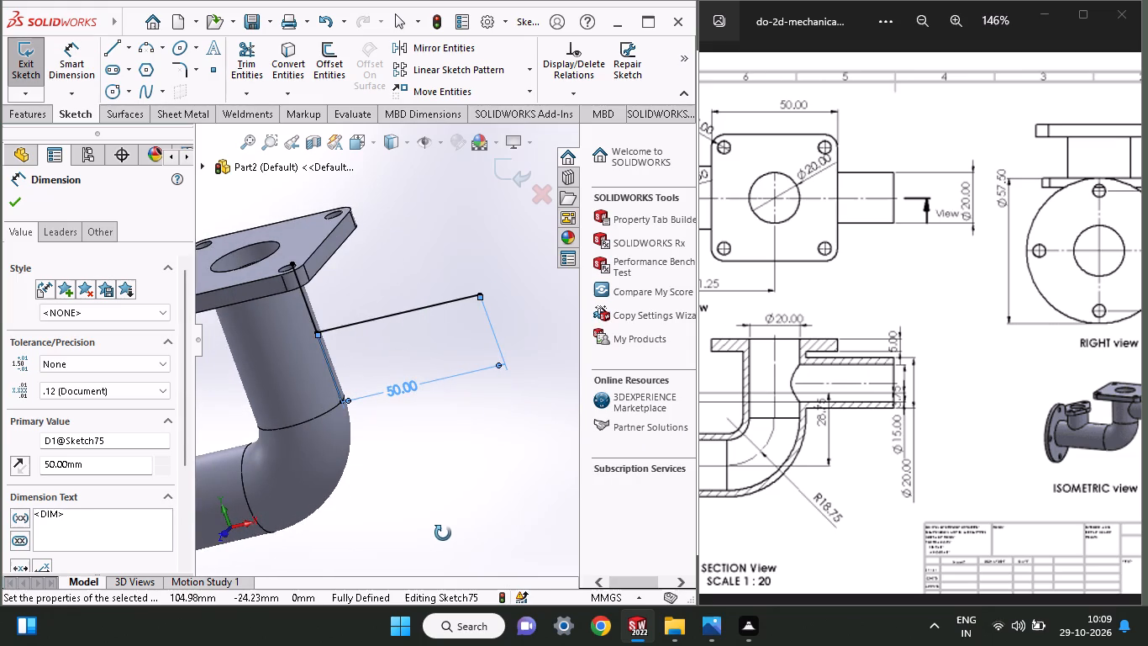
middle_drag(443, 533, 452, 528)
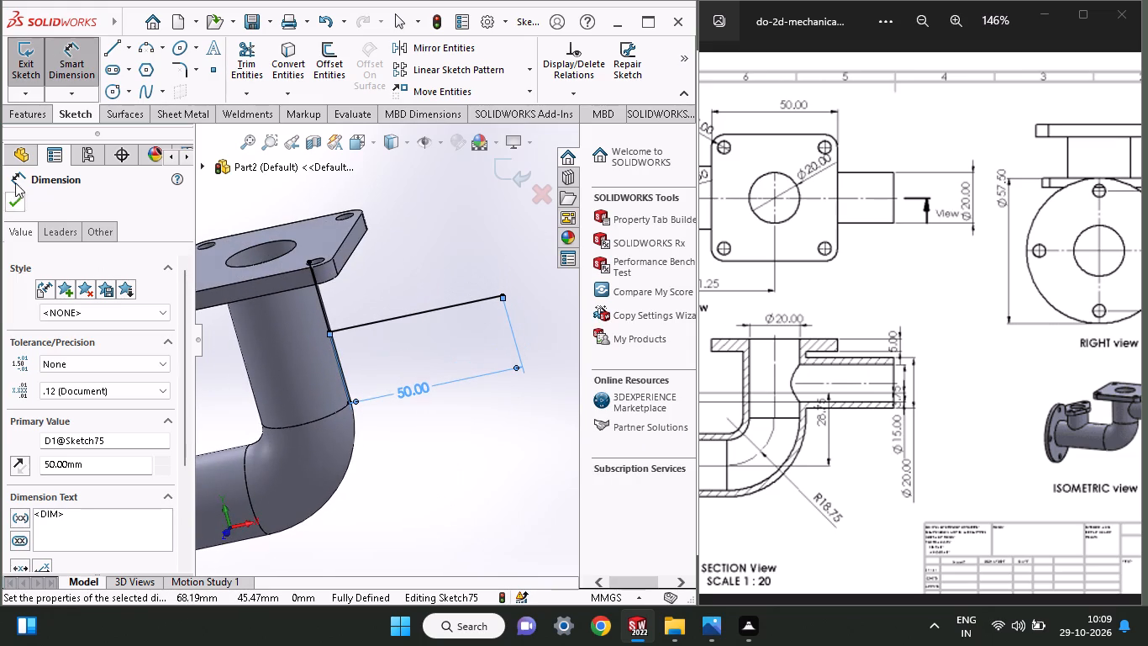
click(13, 200)
Set up a Swept Boss with a circular profile, using the 50 mm horizontal line as the open-loop path.
click(36, 119)
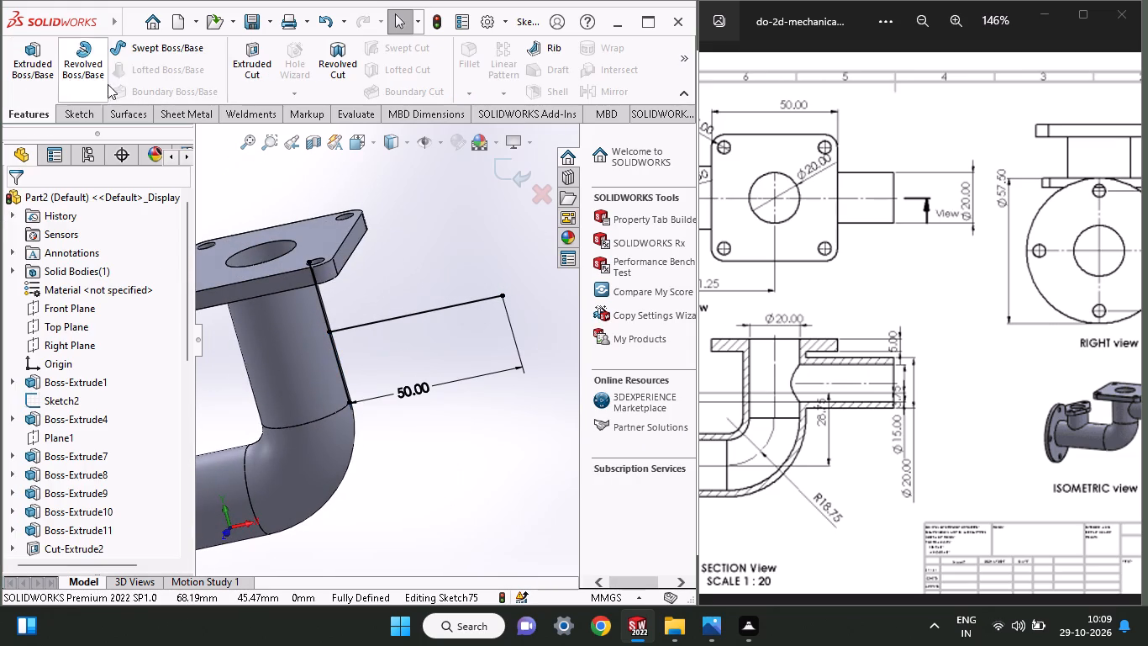
click(145, 45)
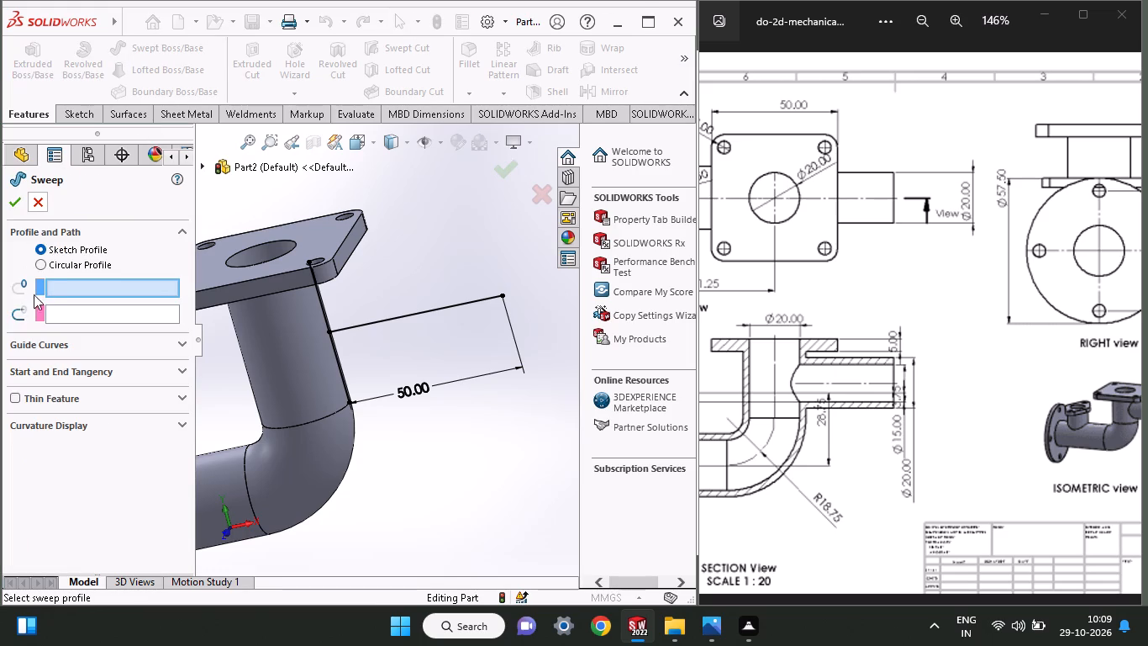
click(45, 261)
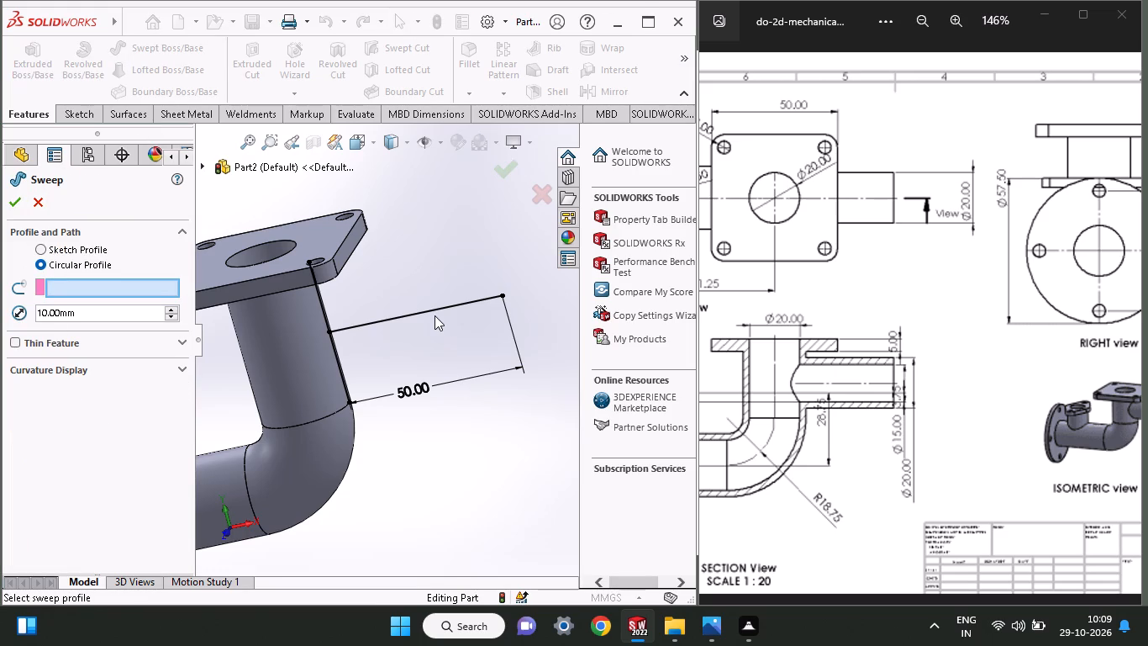
click(434, 309)
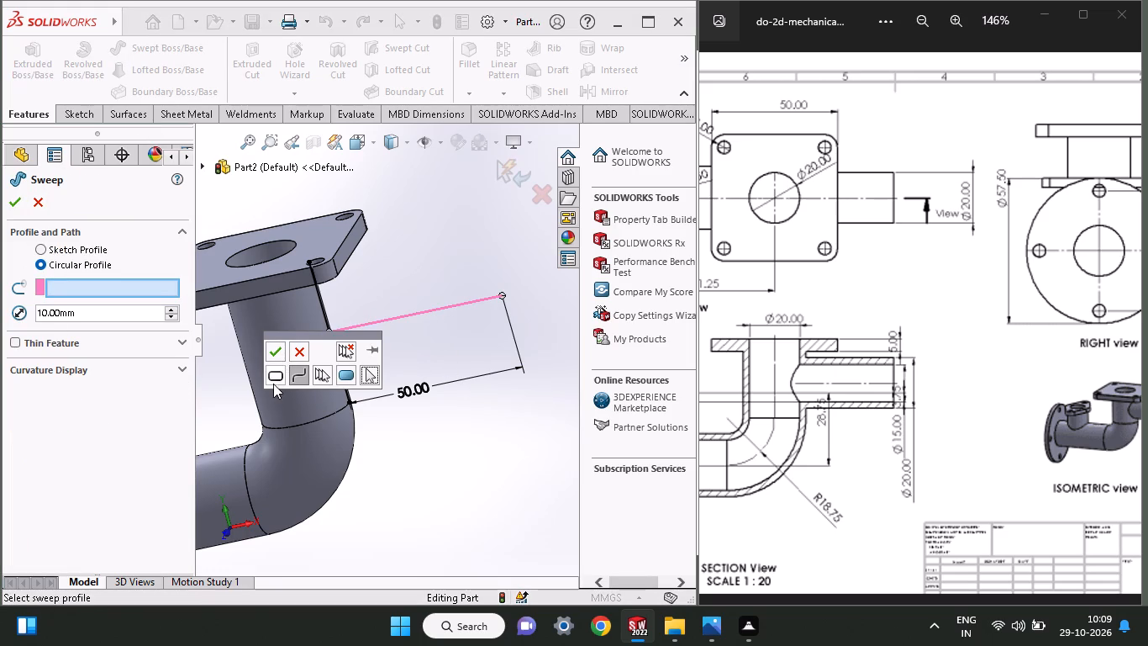
click(293, 377)
click(276, 352)
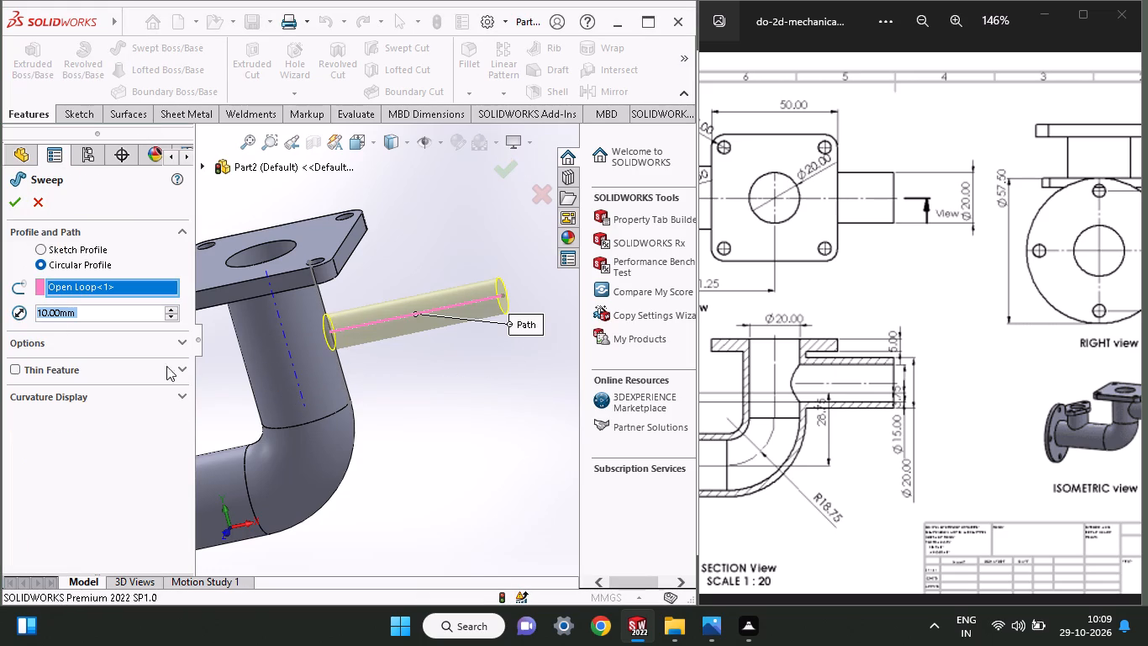
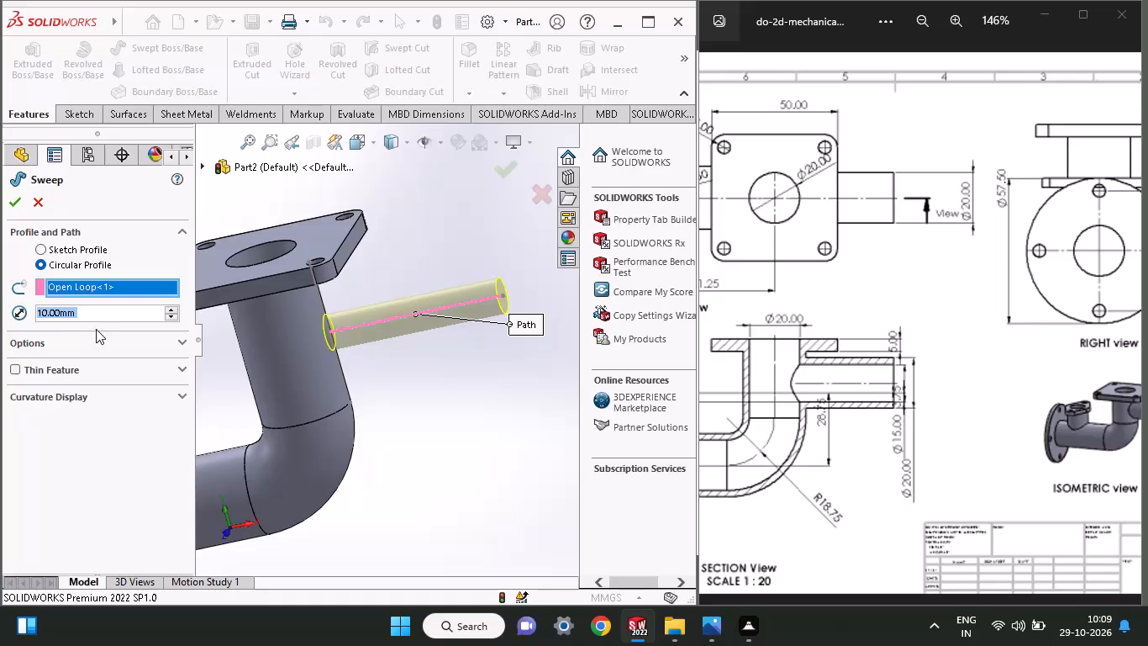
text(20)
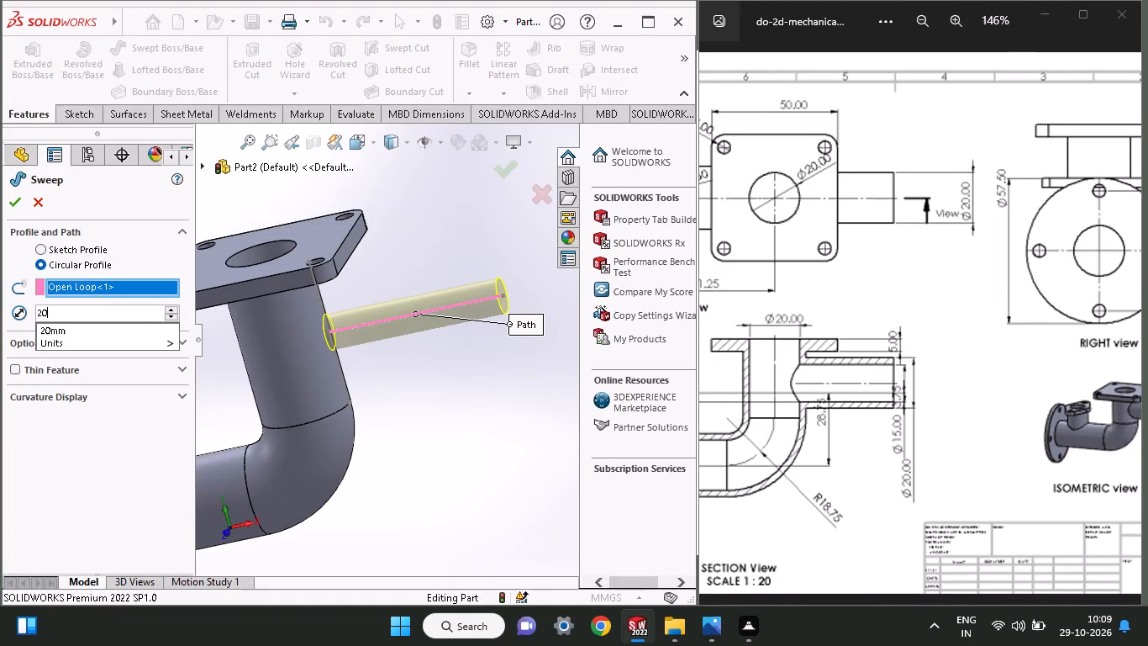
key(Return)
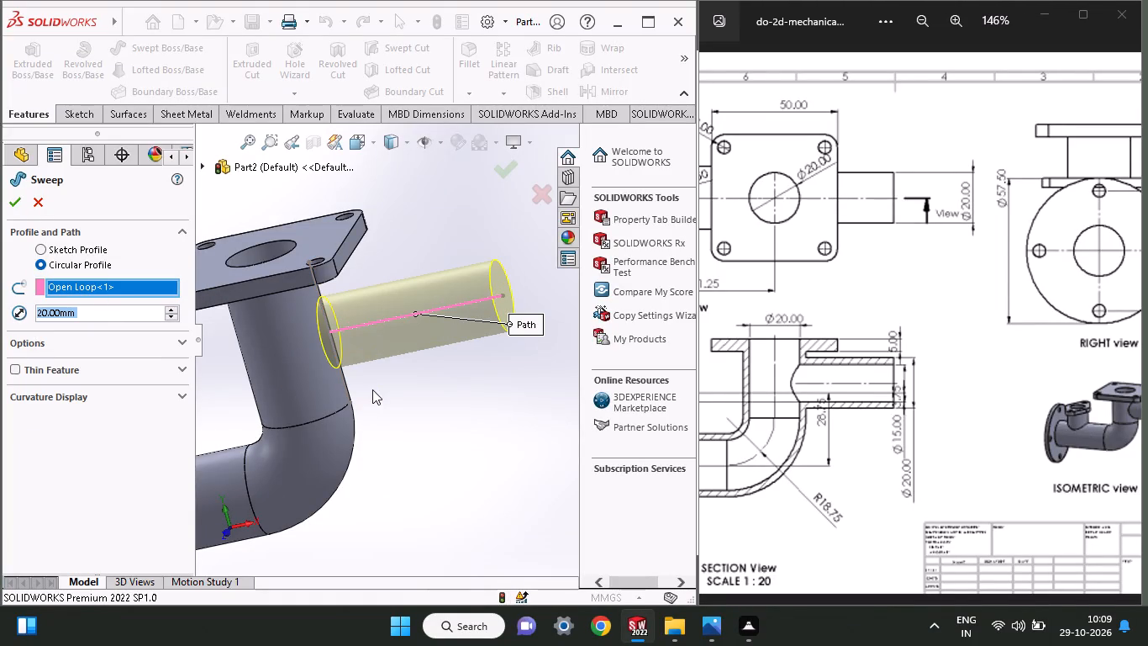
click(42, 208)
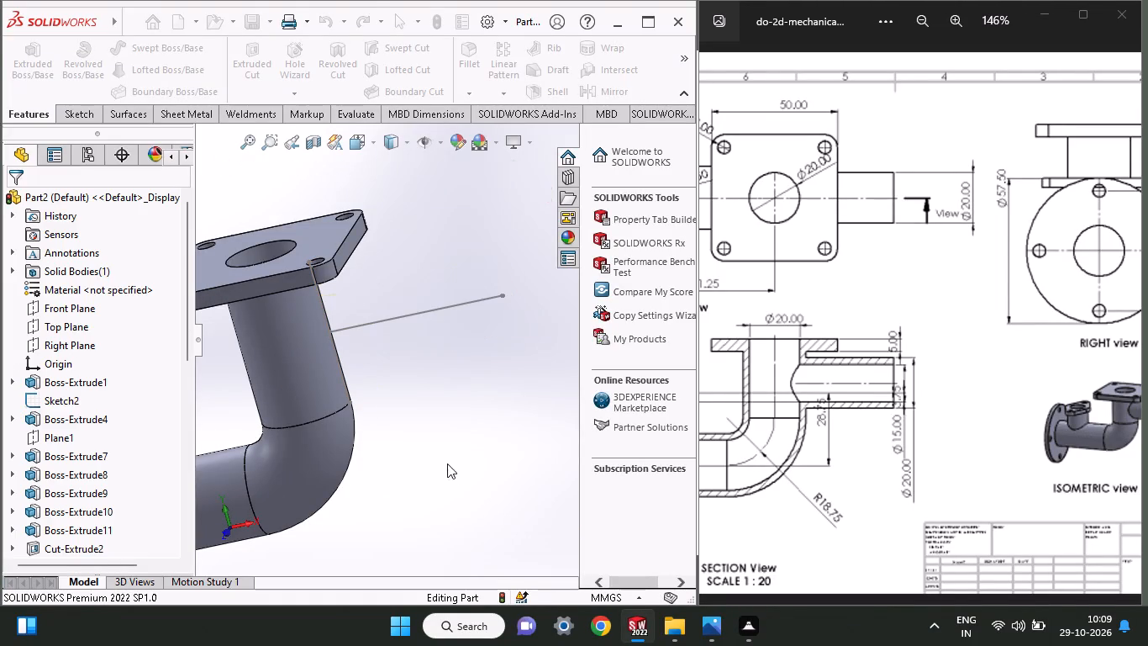
Create a reference plane perpendicular to the side branch's sketch line, passing through the line's free endpoint.
click(692, 45)
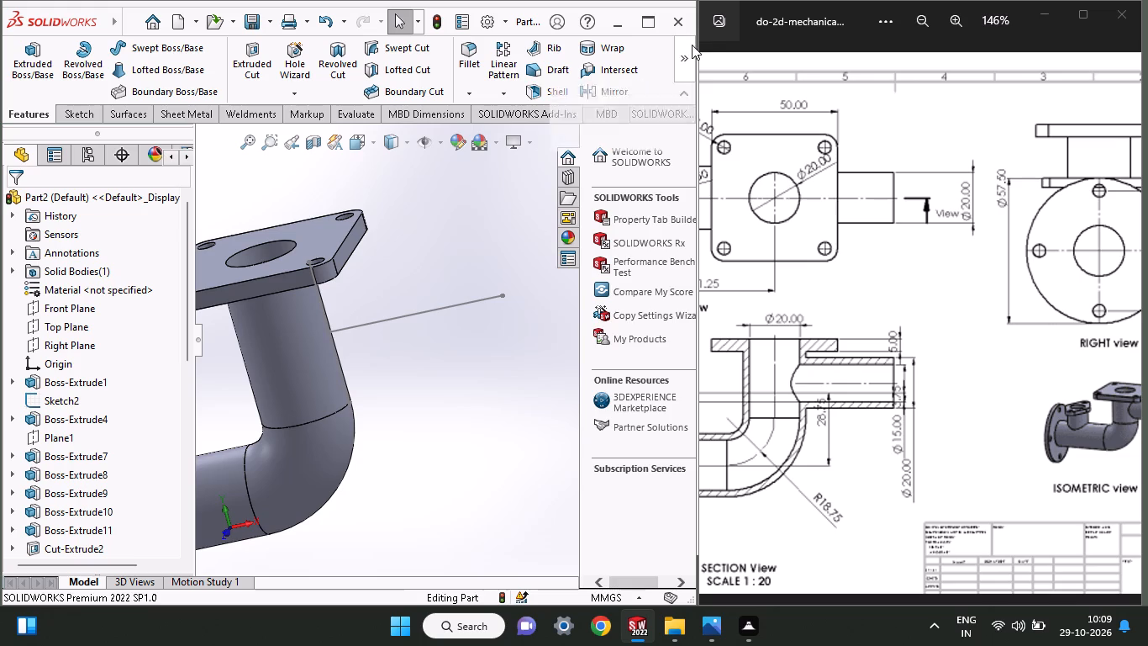
click(633, 124)
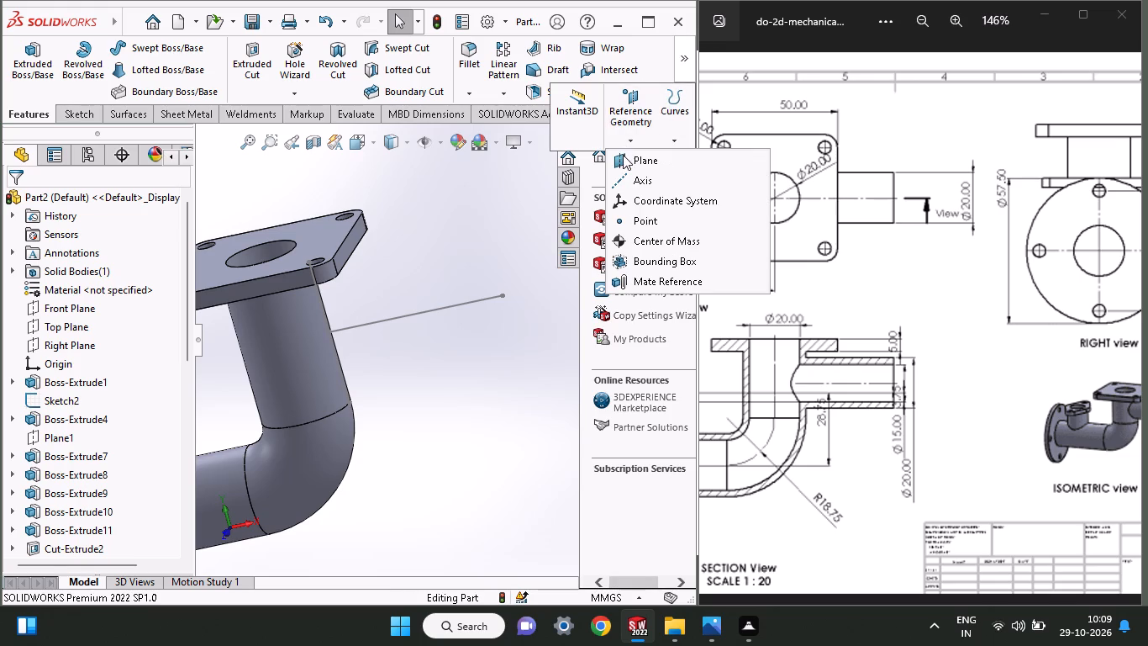
click(621, 156)
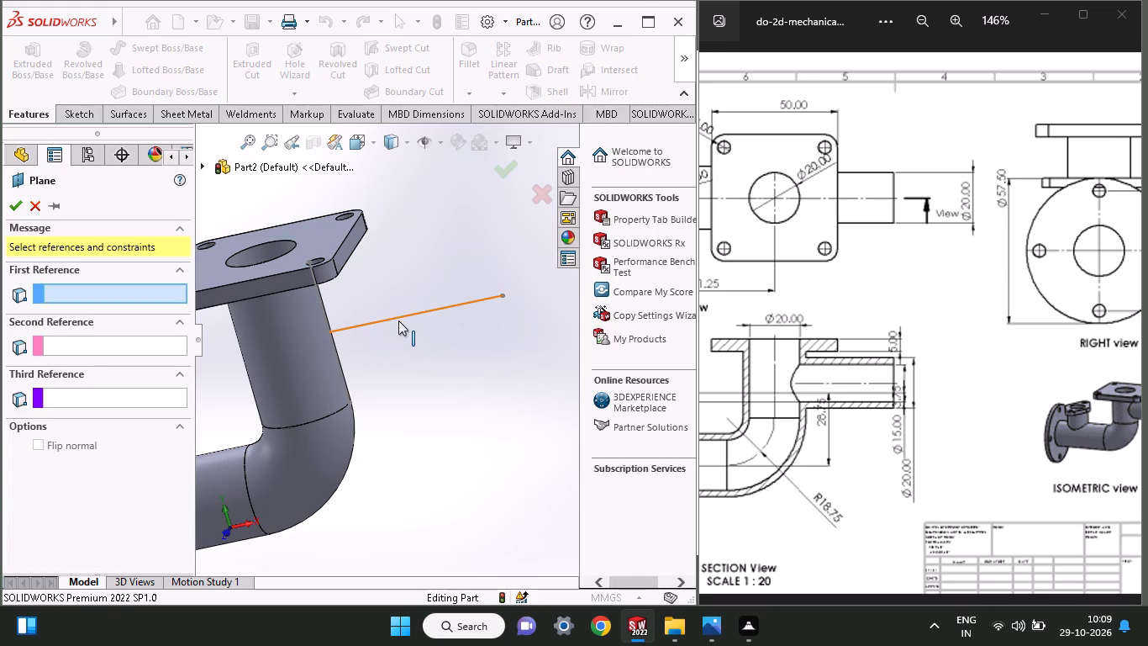
click(398, 320)
click(503, 294)
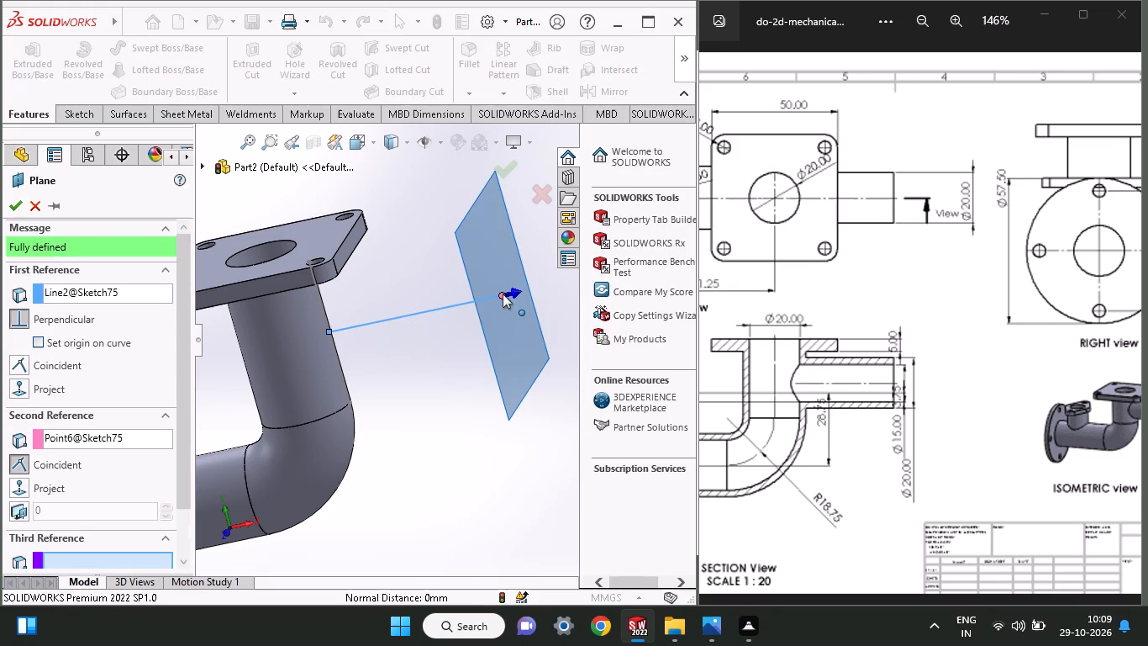
click(14, 208)
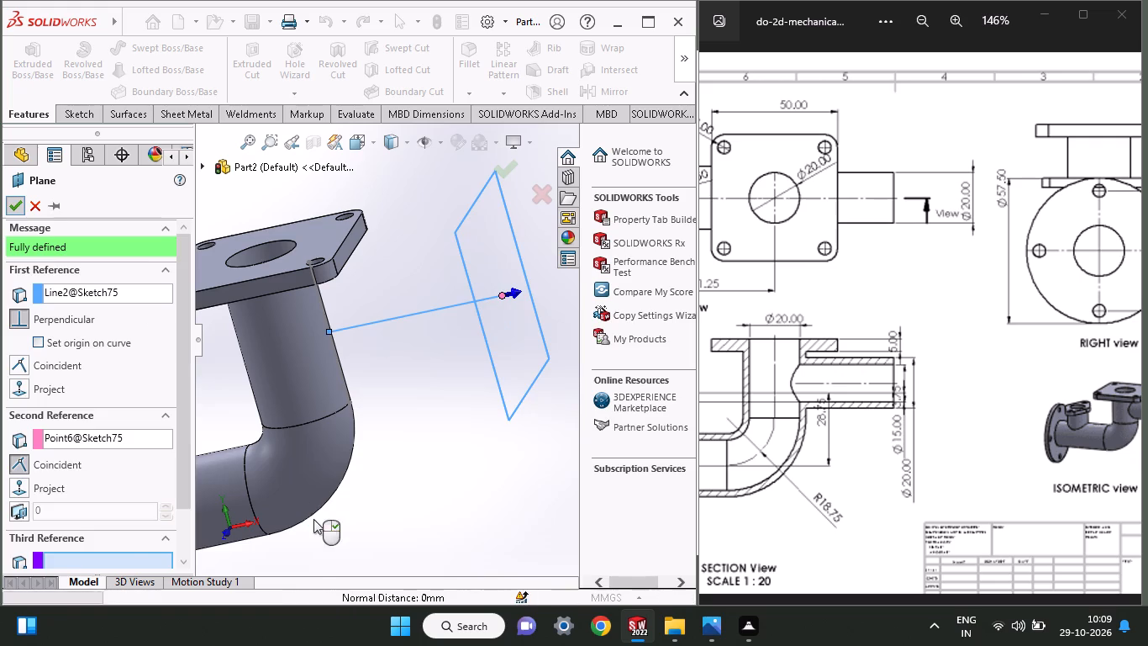
Sketch a circle on the new plane centred on the branch line's endpoint and dimension its diameter to 20 mm.
click(503, 354)
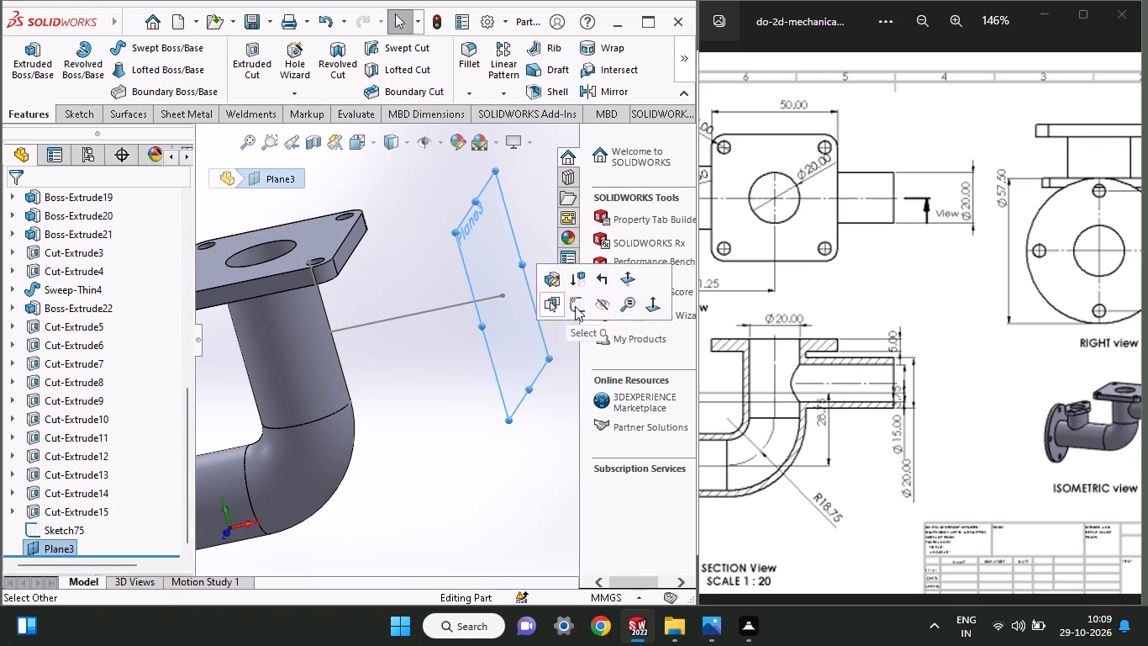
click(575, 306)
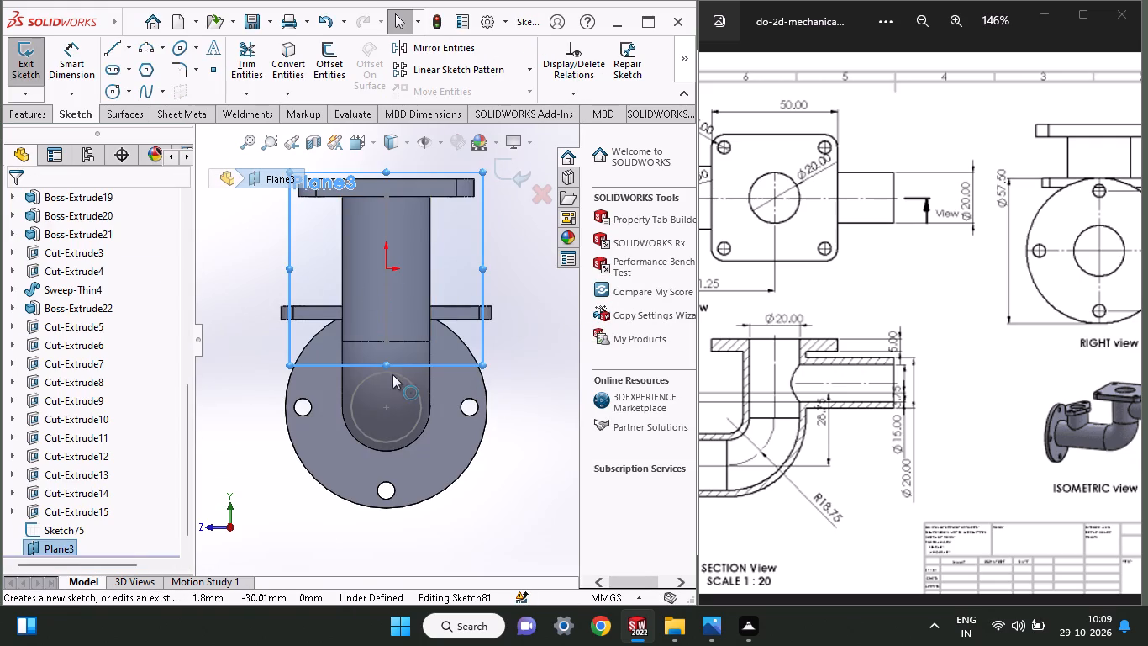
click(106, 93)
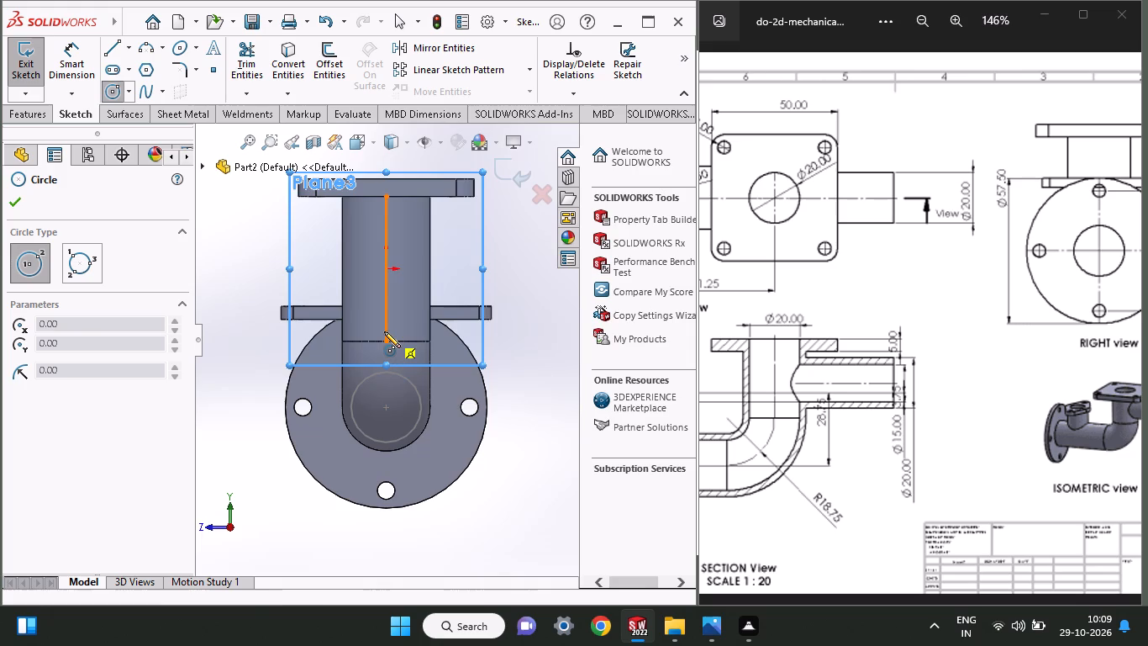
middle_drag(384, 331, 421, 337)
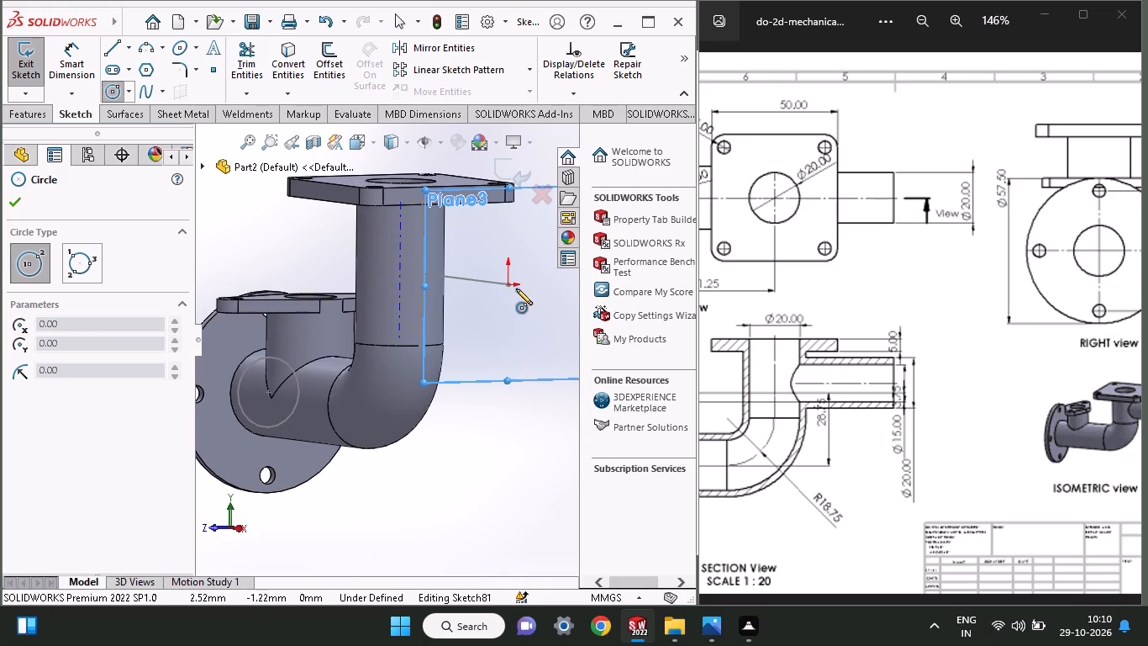
click(510, 285)
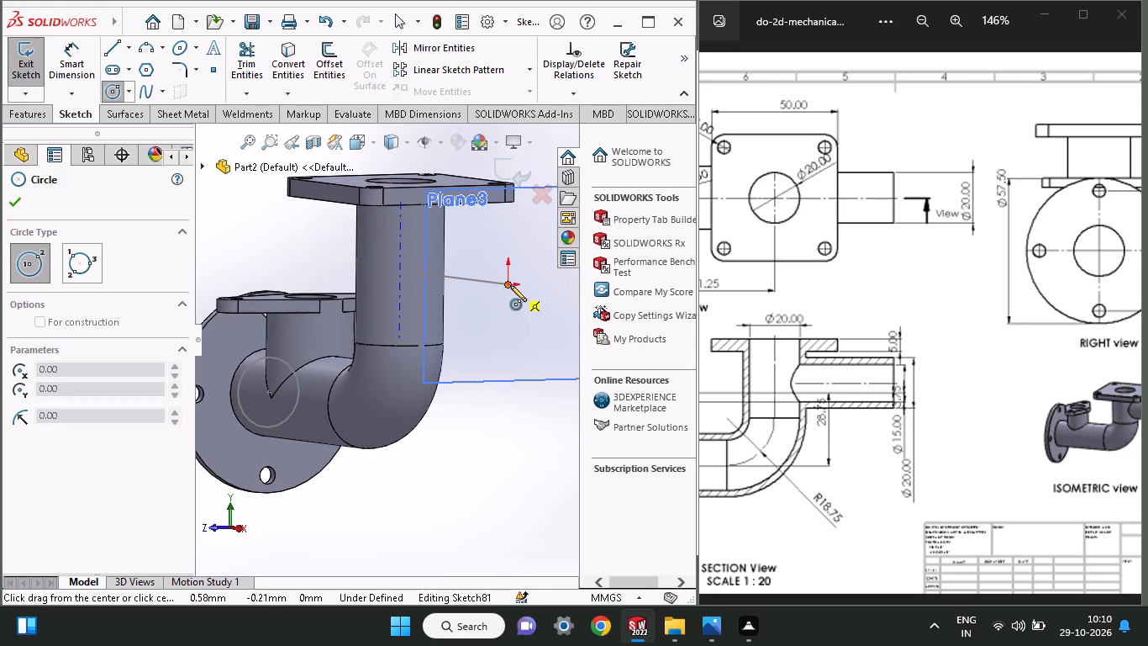
click(503, 315)
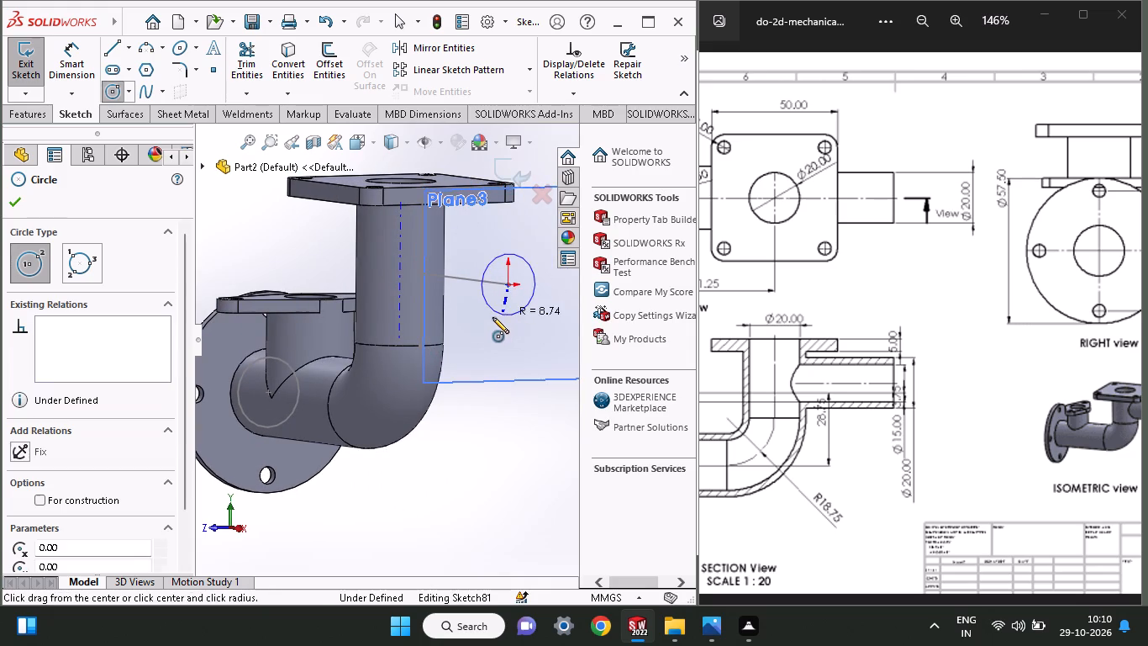
click(76, 59)
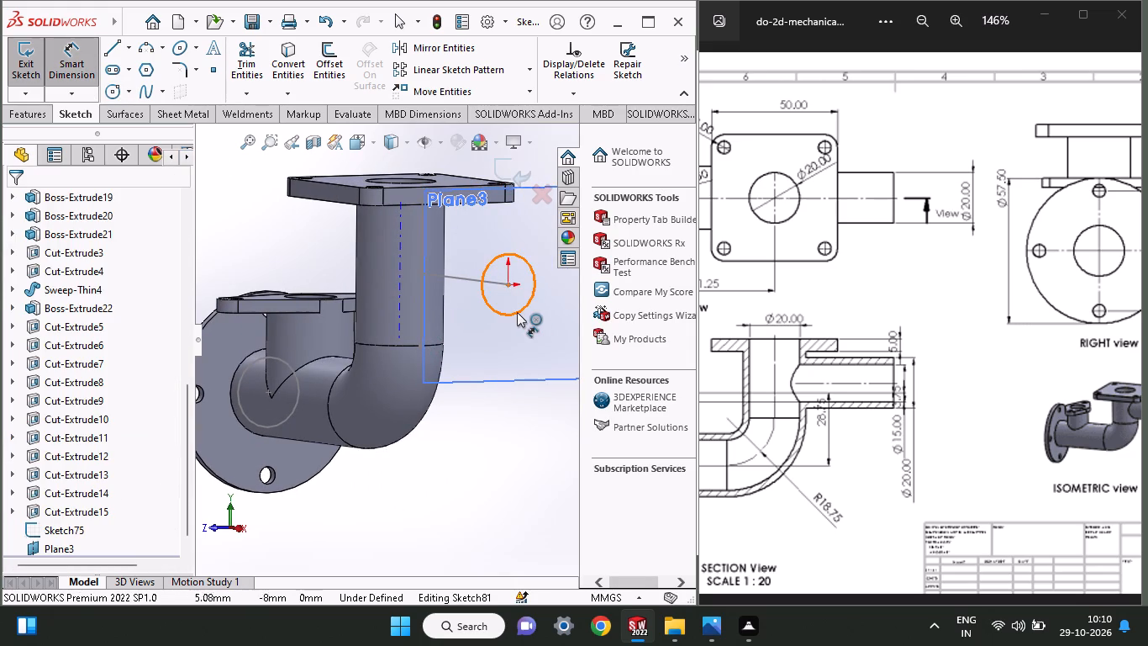
click(517, 312)
click(513, 336)
text(20)
key(Return)
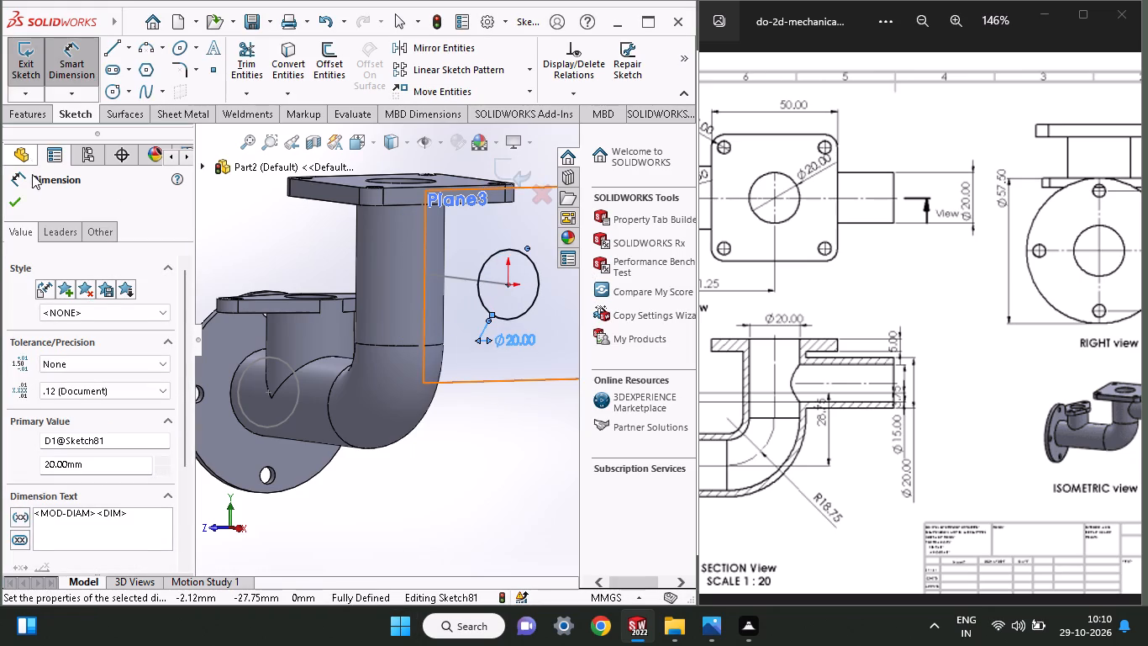
click(16, 199)
Extrude the 20 mm circle in the reversed direction, Up To Surface, ending at the vertical pipe's outer cylindrical face.
click(32, 115)
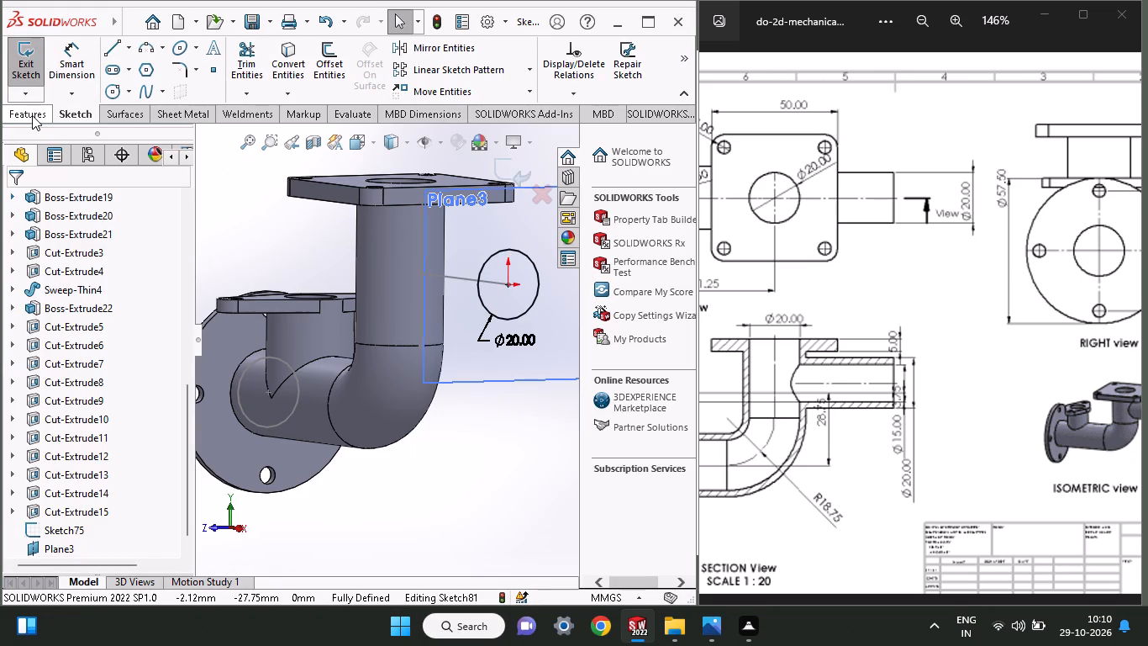
click(52, 77)
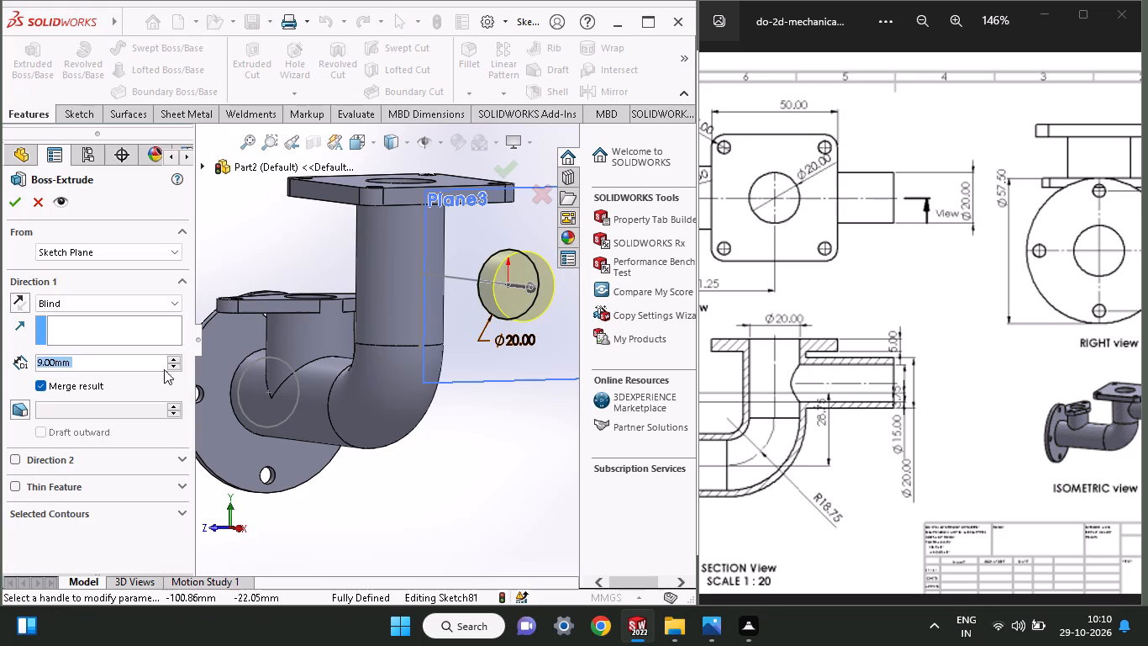
click(13, 302)
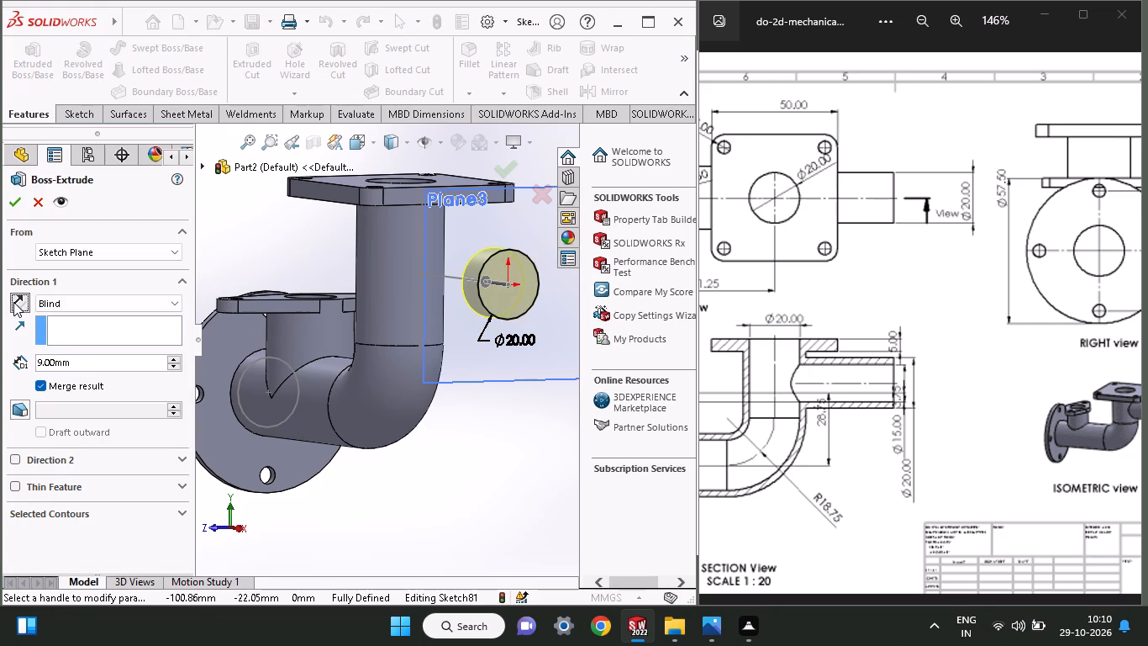
click(124, 302)
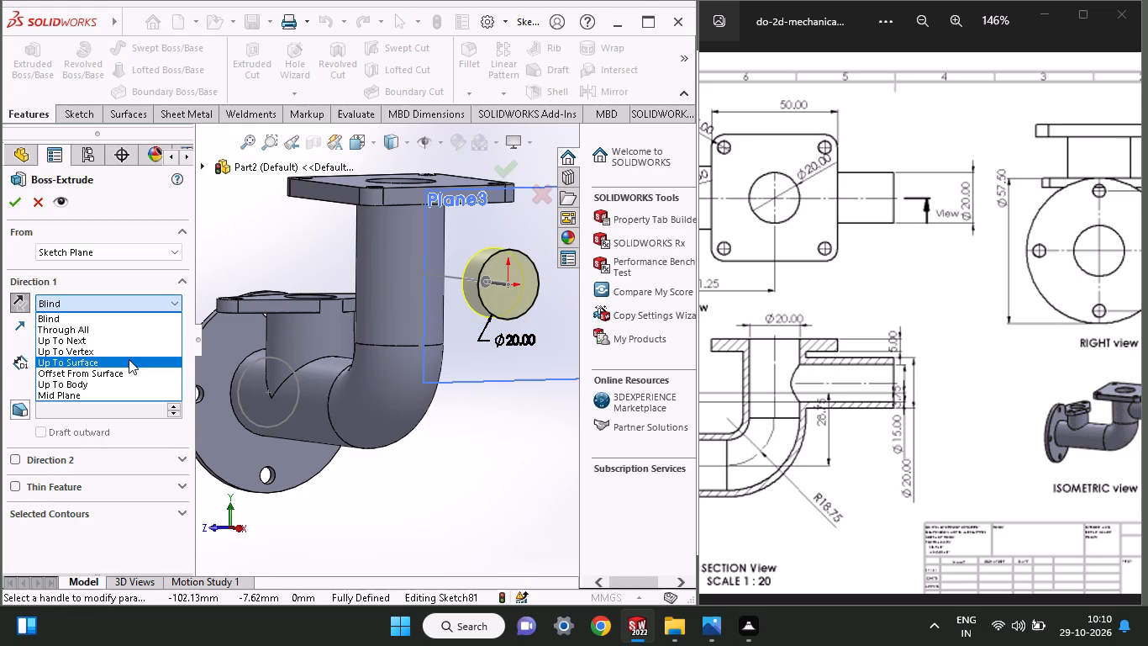
click(129, 359)
click(400, 304)
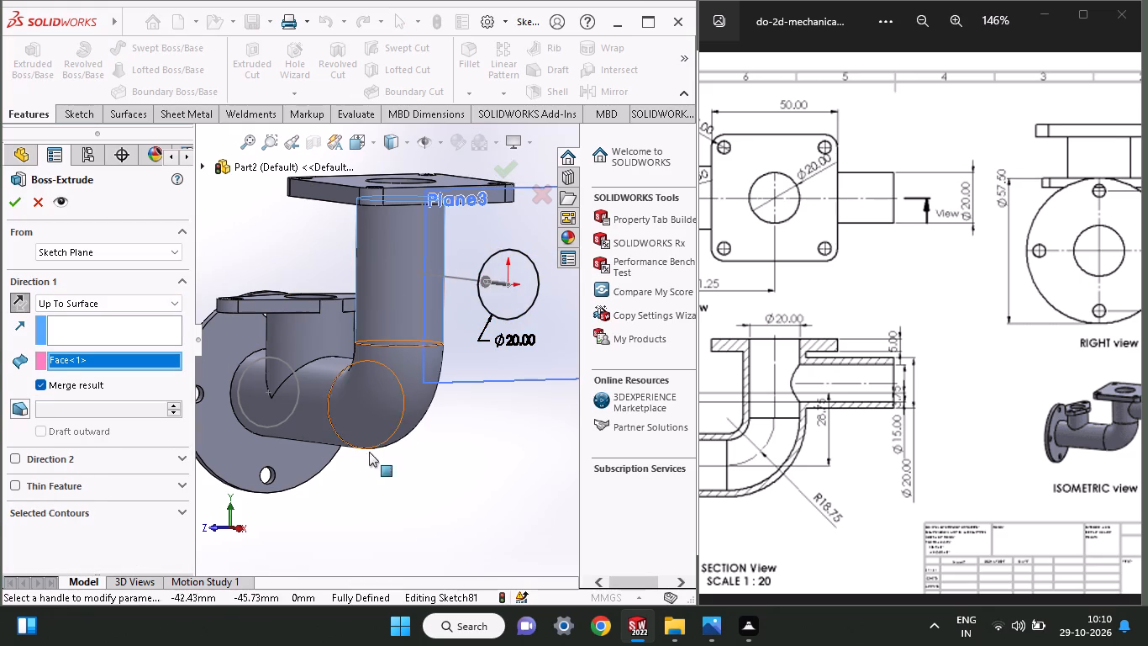
click(13, 197)
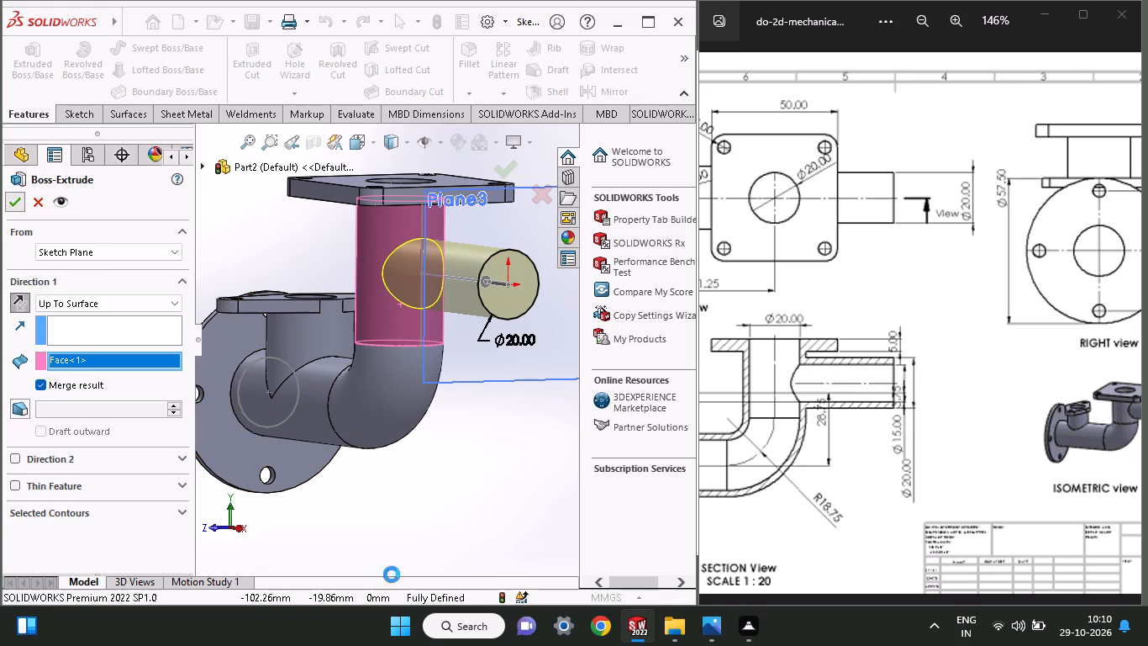
Sketch a circle concentric with the side branch on its free end face and dimension its diameter to 15 mm.
middle_click(385, 535)
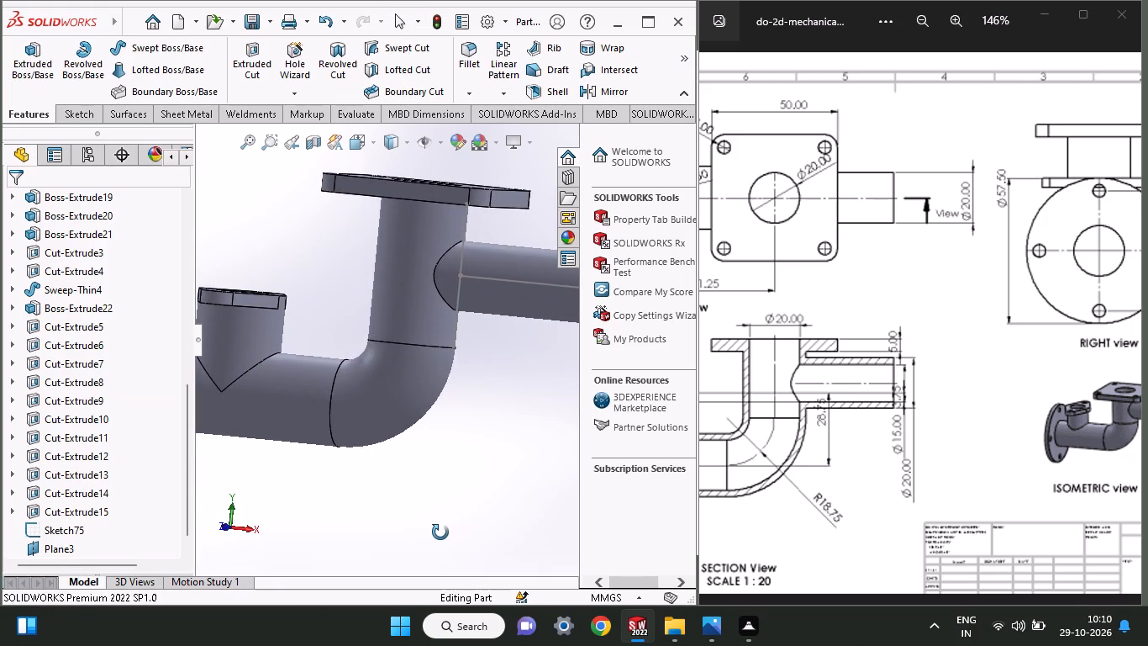
middle_drag(828, 422, 719, 429)
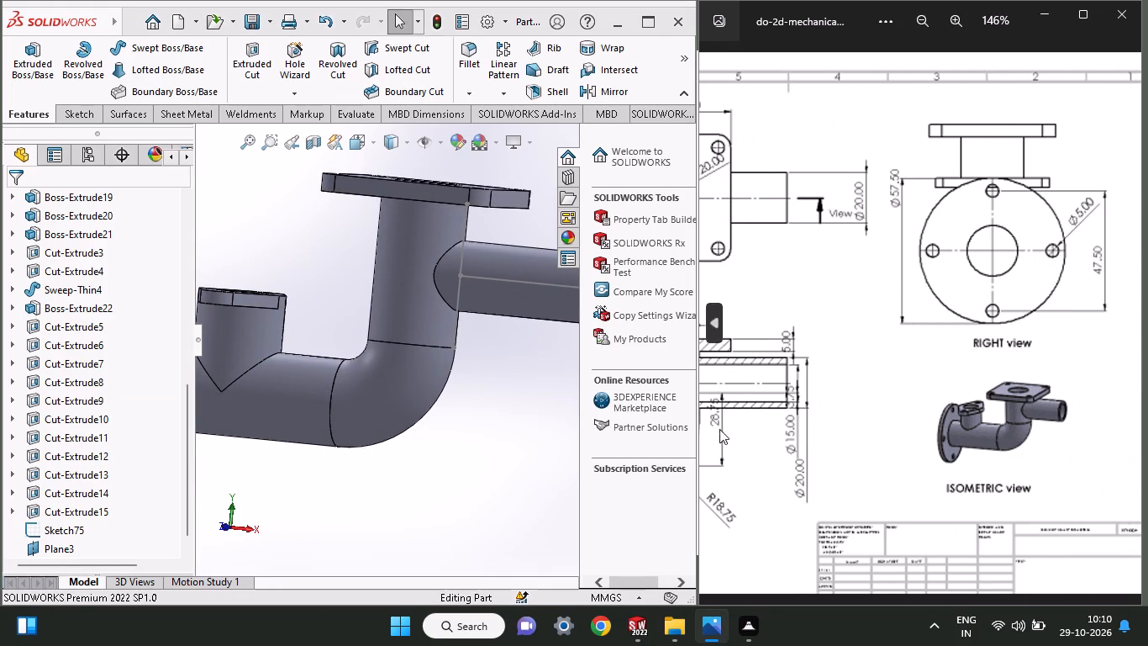
middle_drag(468, 417, 392, 438)
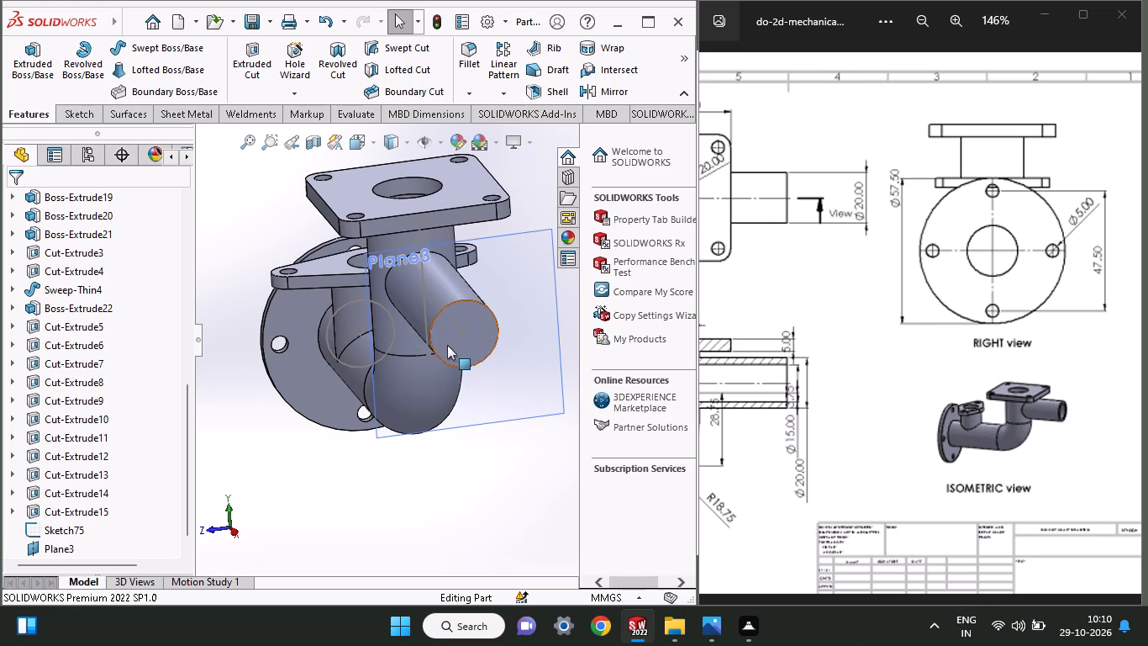
click(456, 332)
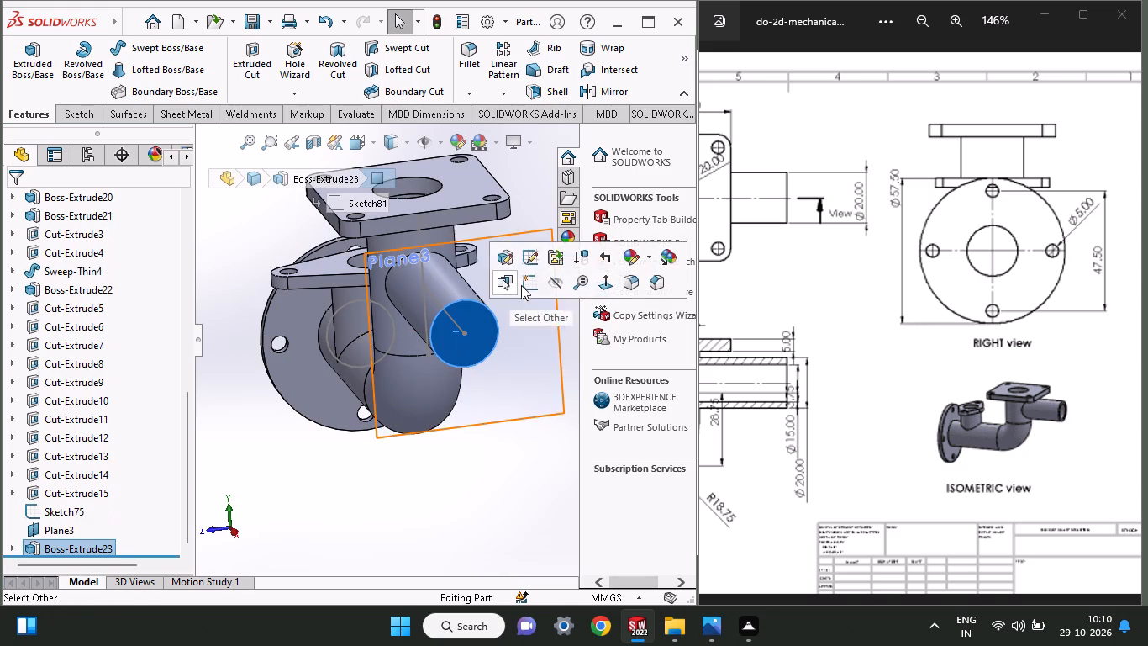
click(538, 278)
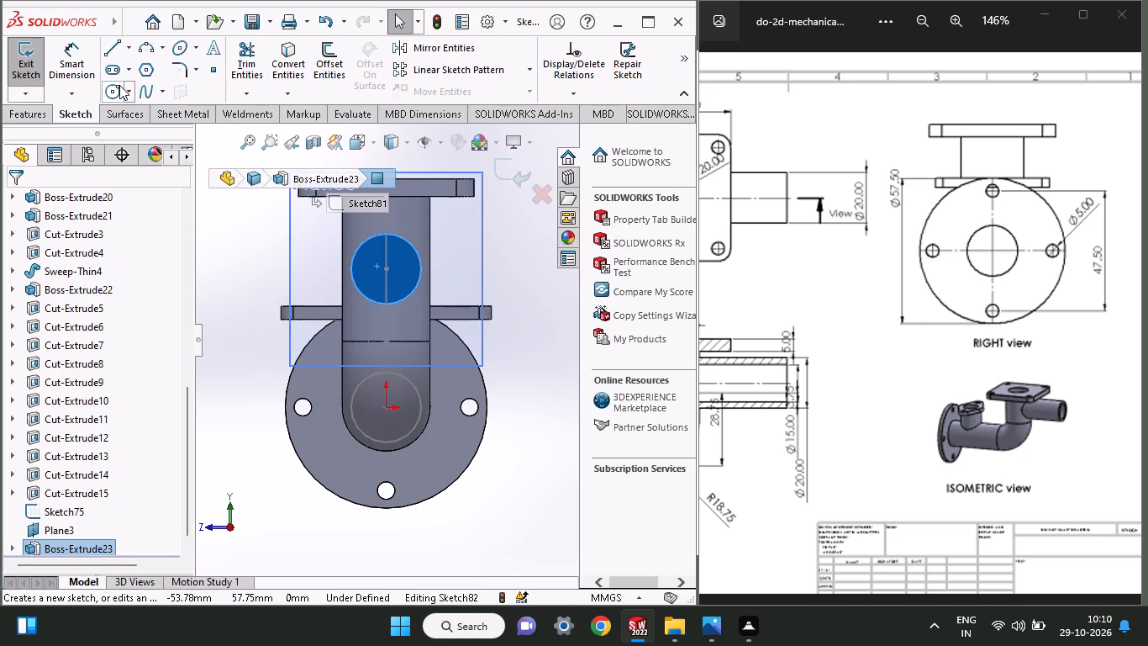
click(110, 93)
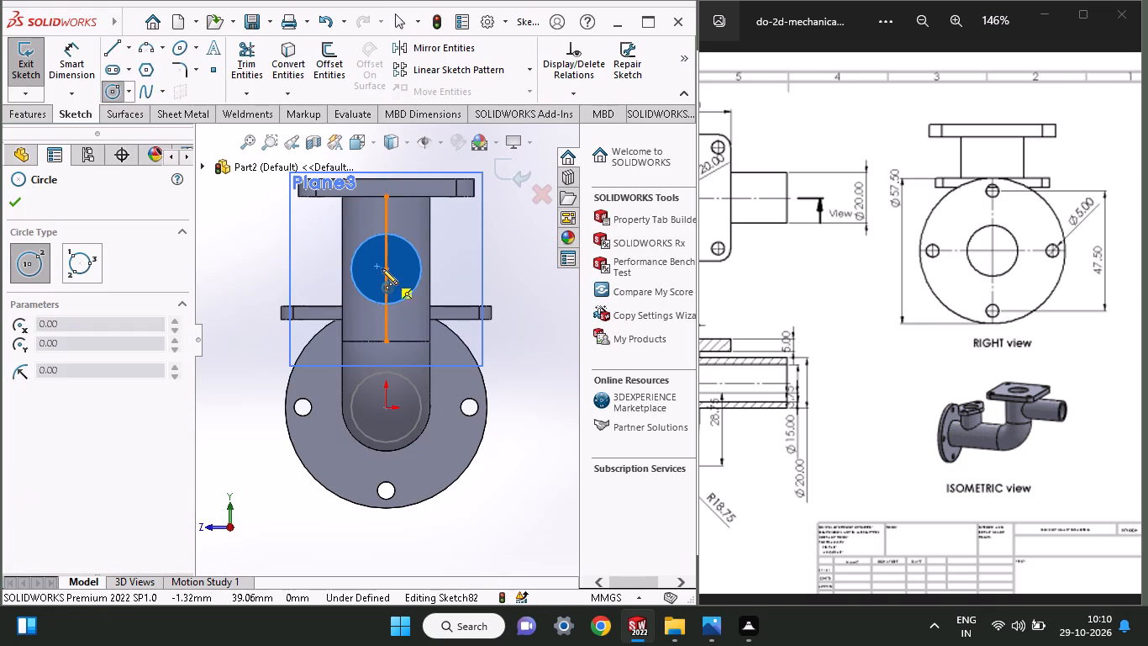
click(383, 267)
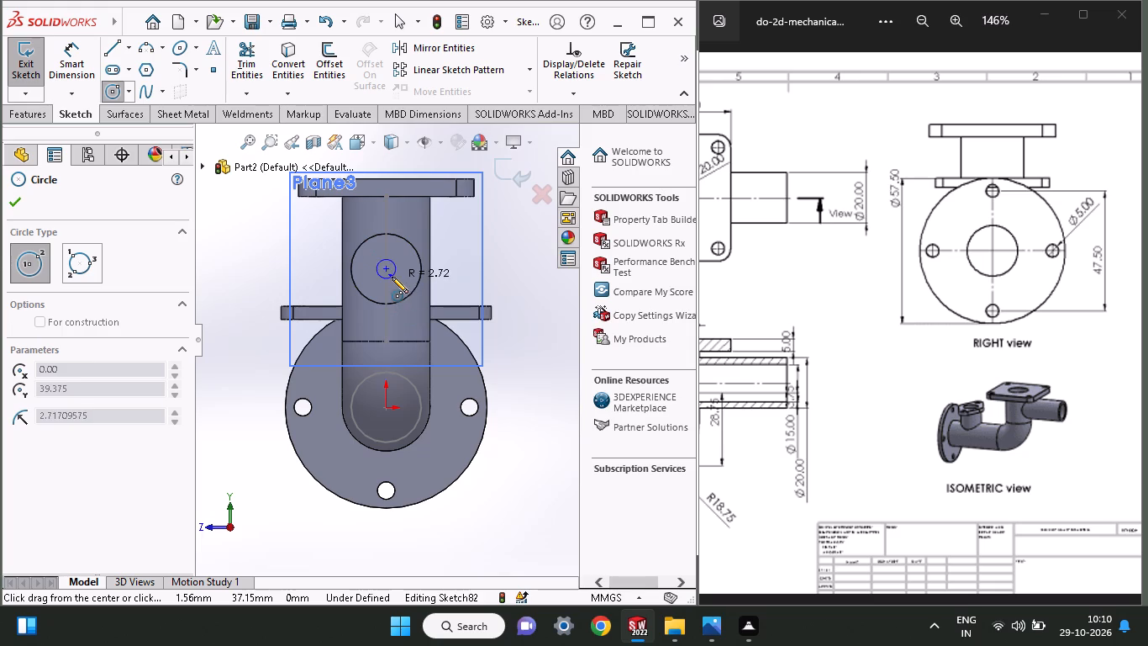
click(394, 291)
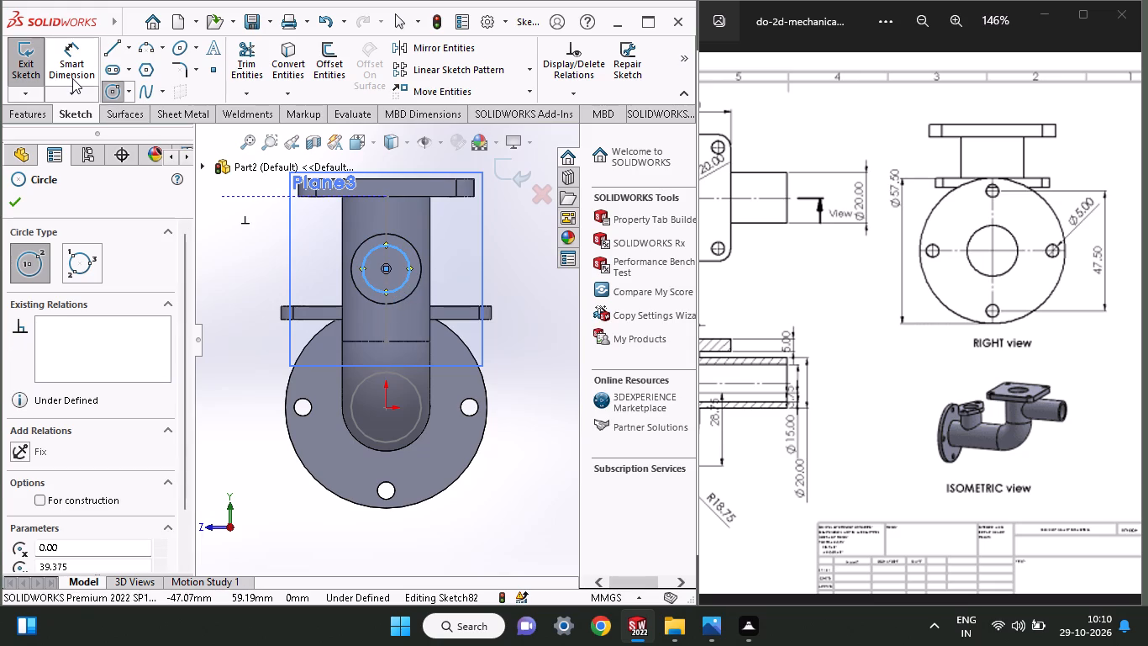
click(72, 66)
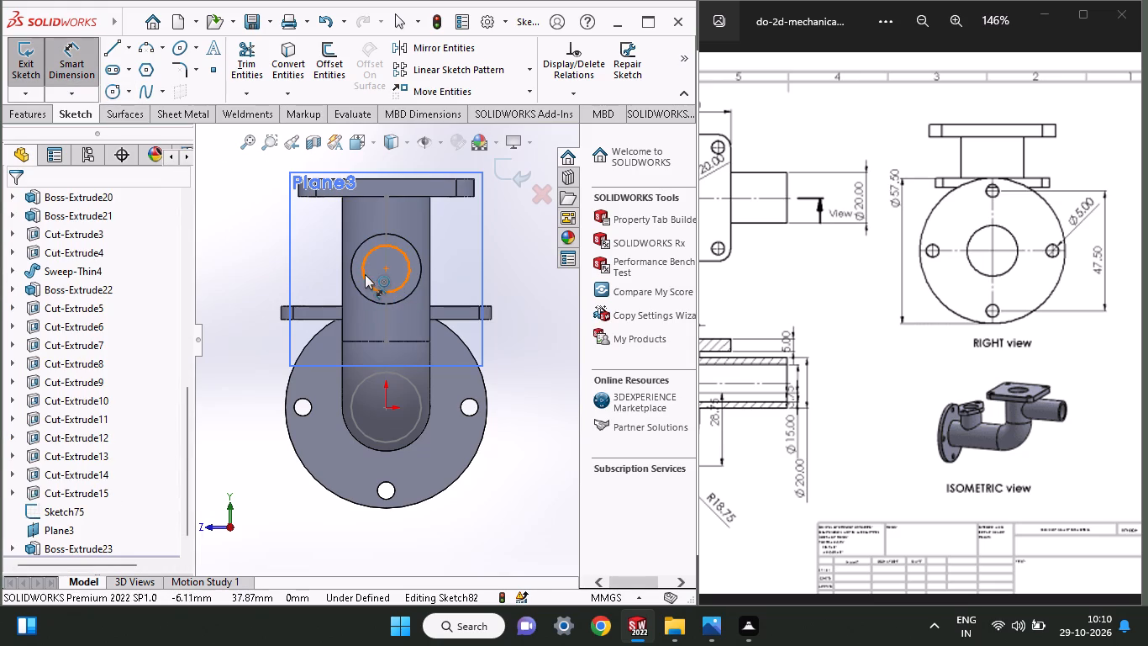
click(365, 278)
click(261, 259)
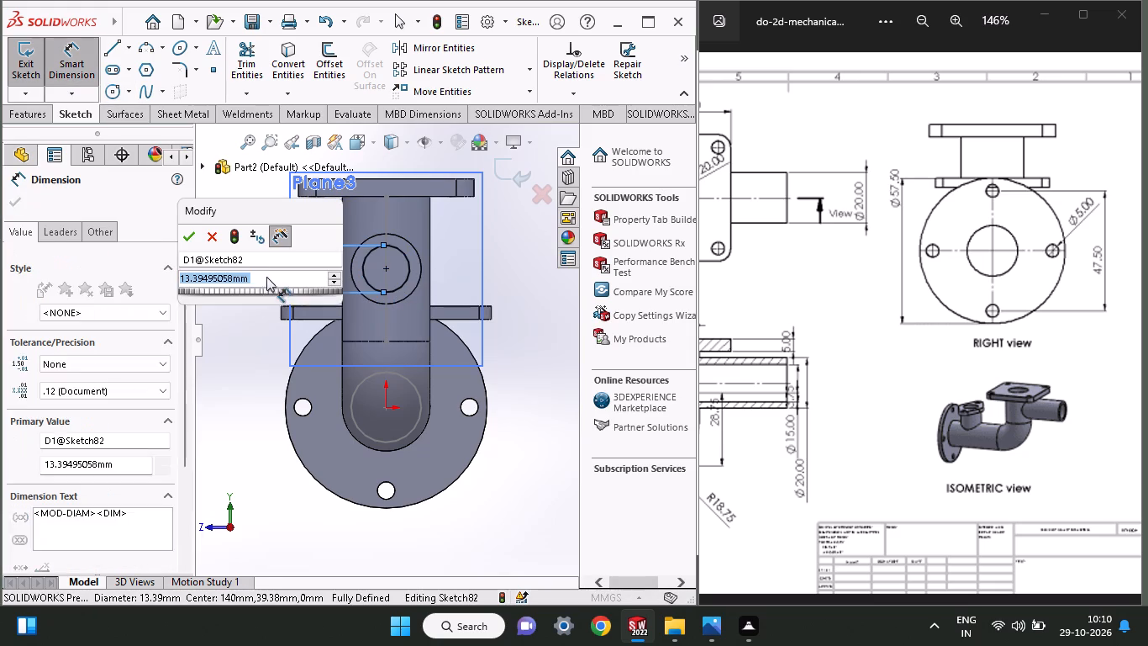
text(15)
key(Return)
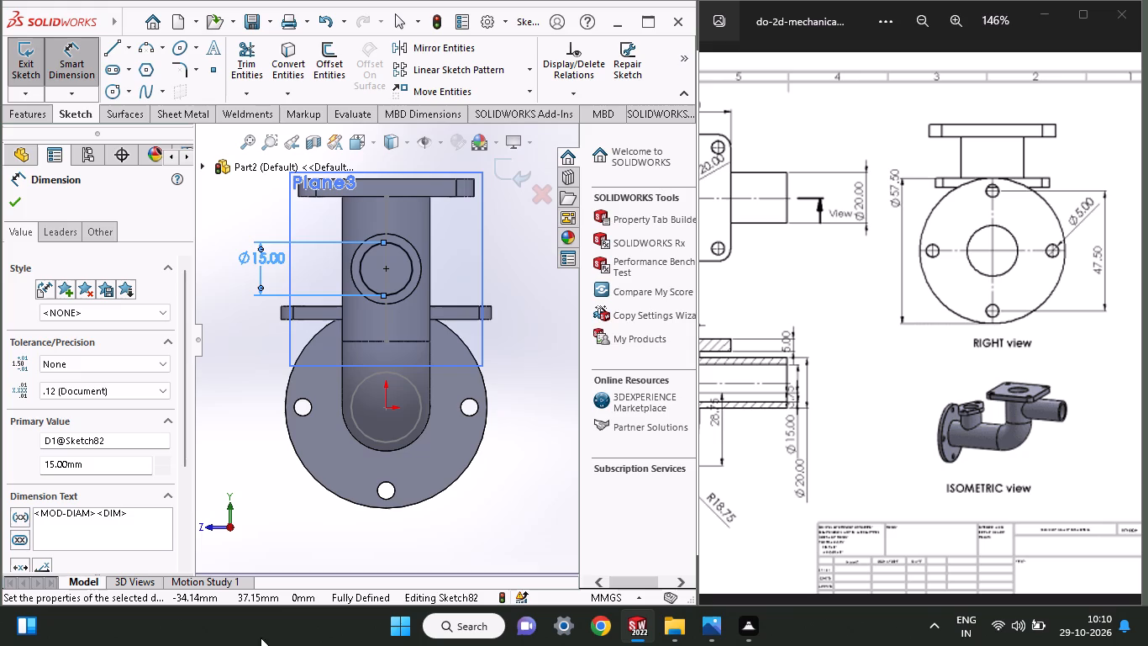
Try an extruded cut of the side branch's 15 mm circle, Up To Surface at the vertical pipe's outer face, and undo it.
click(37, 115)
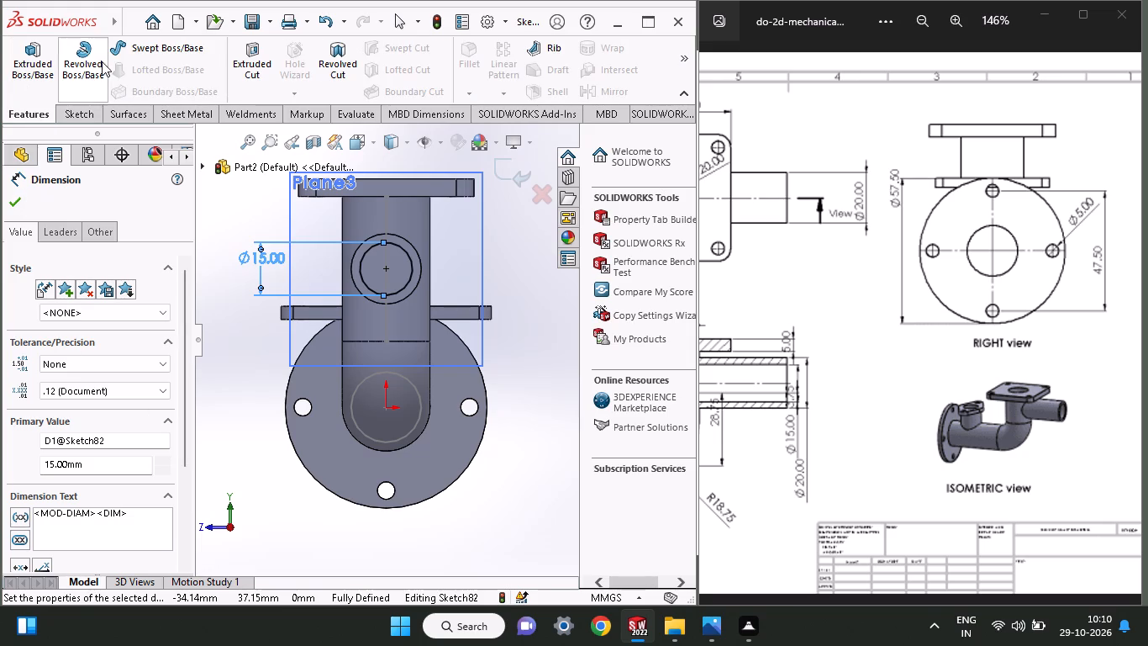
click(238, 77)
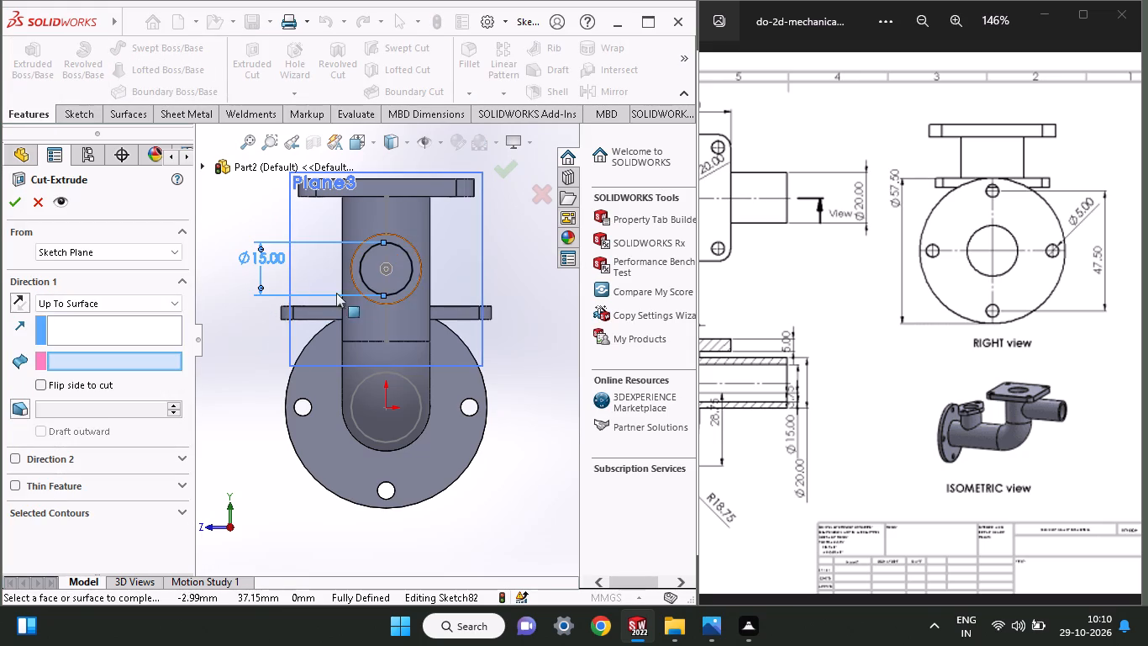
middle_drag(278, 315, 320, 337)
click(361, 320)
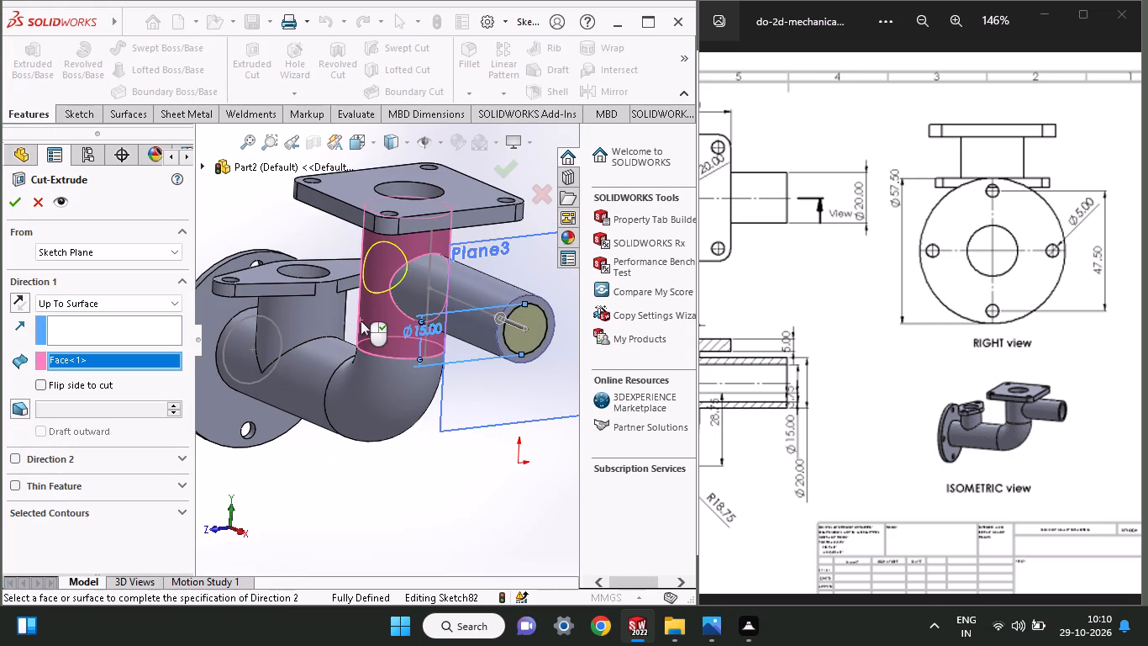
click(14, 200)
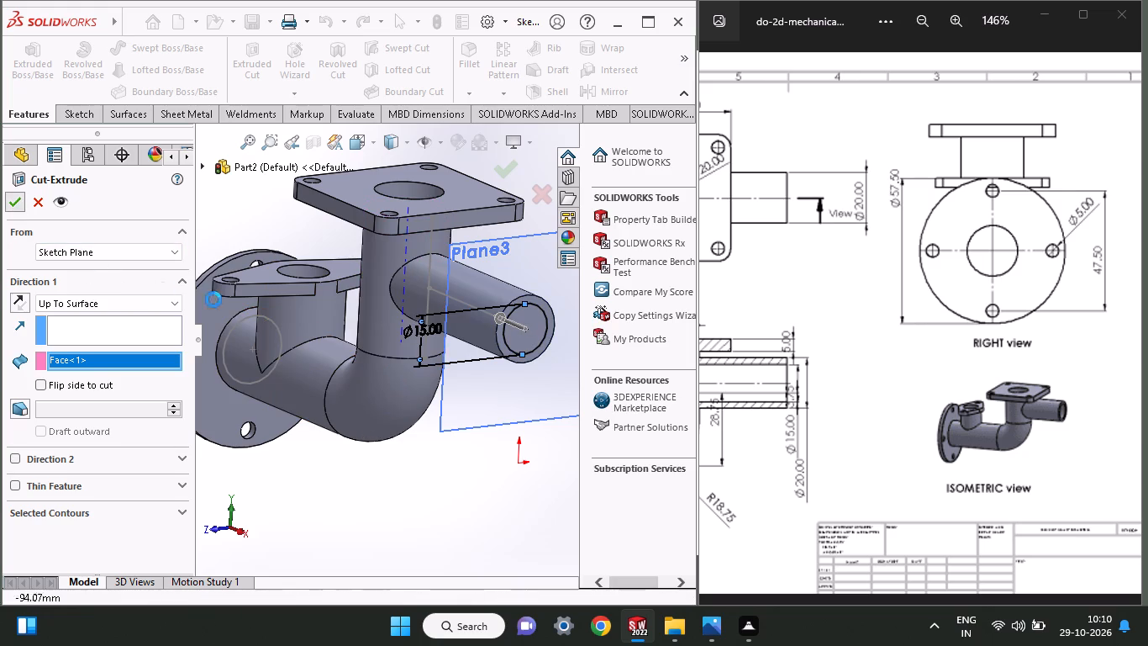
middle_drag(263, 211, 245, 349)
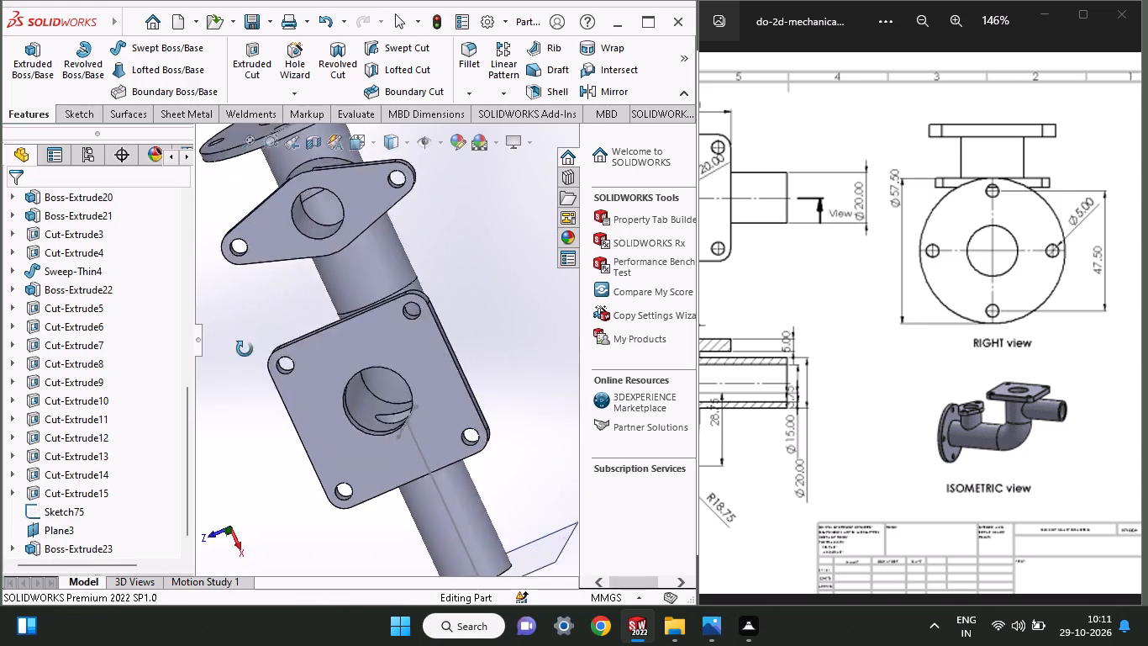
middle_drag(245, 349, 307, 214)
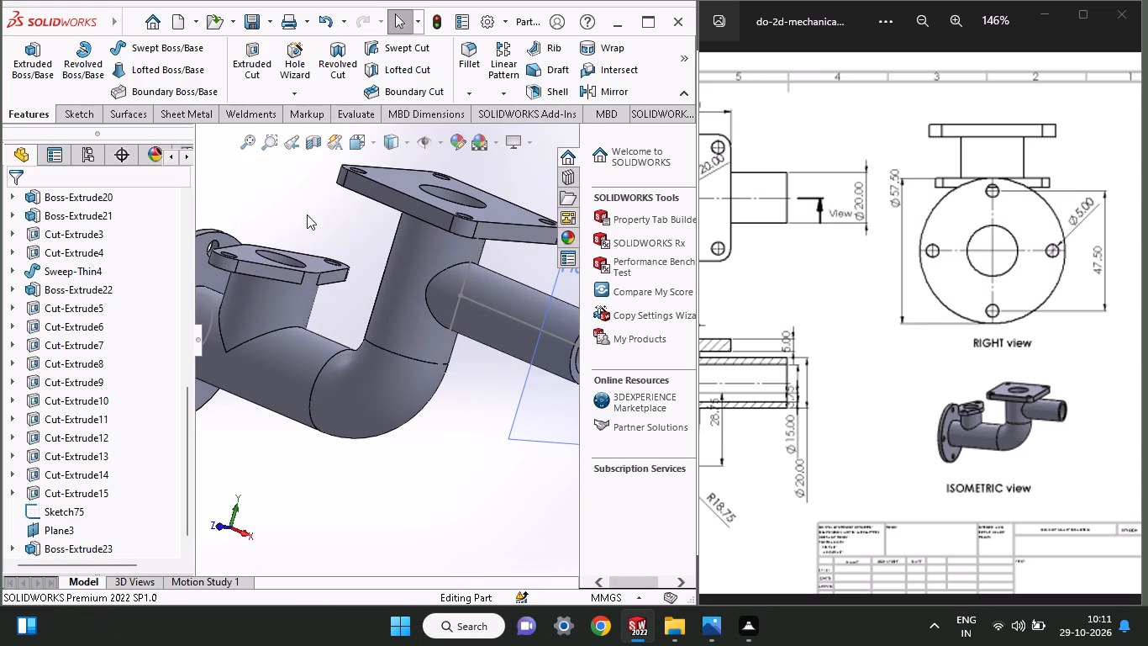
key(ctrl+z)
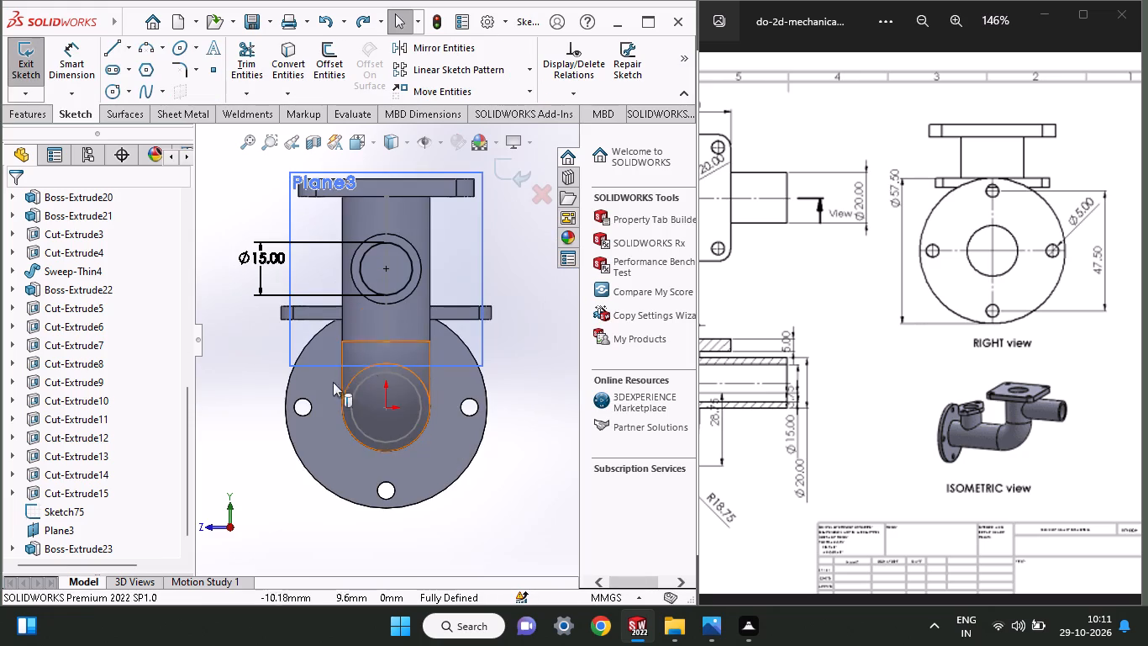
Cut the 15 mm circle Blind to a depth of 62 mm, through the side branch into the vertical pipe.
click(36, 118)
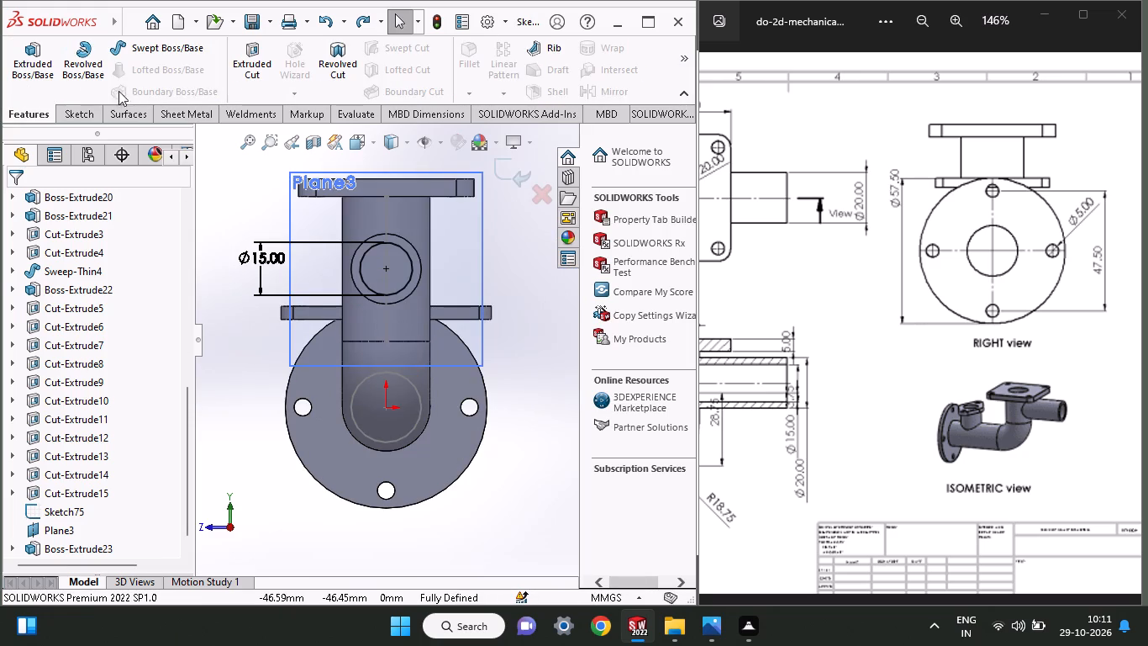
click(240, 64)
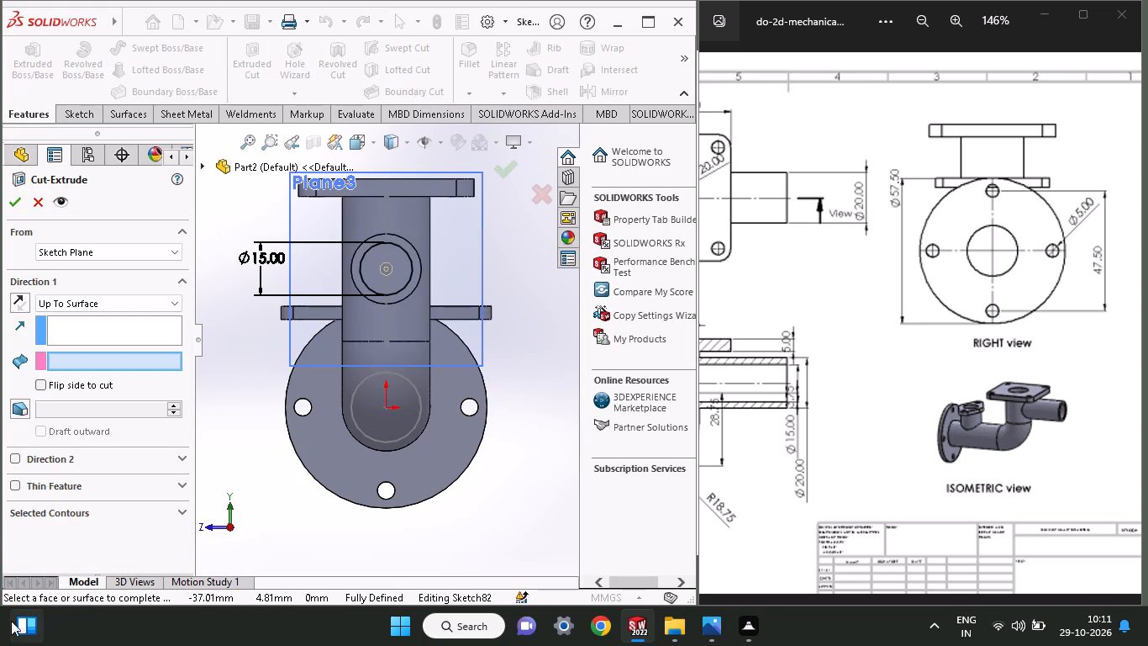
click(76, 298)
click(70, 323)
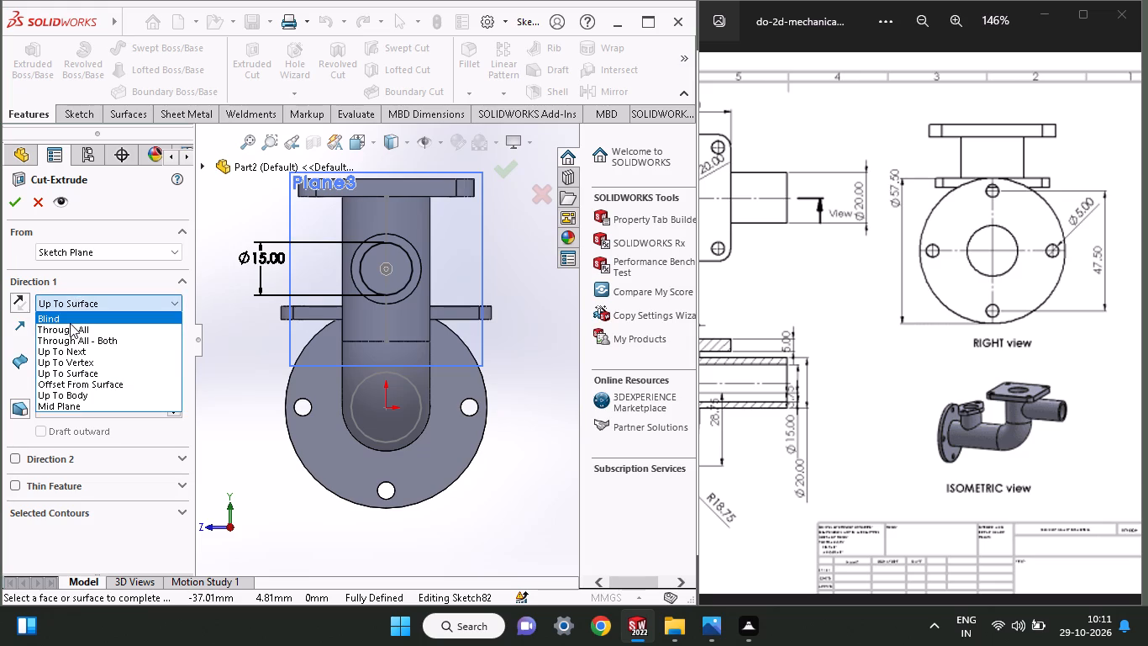
middle_drag(218, 285, 255, 351)
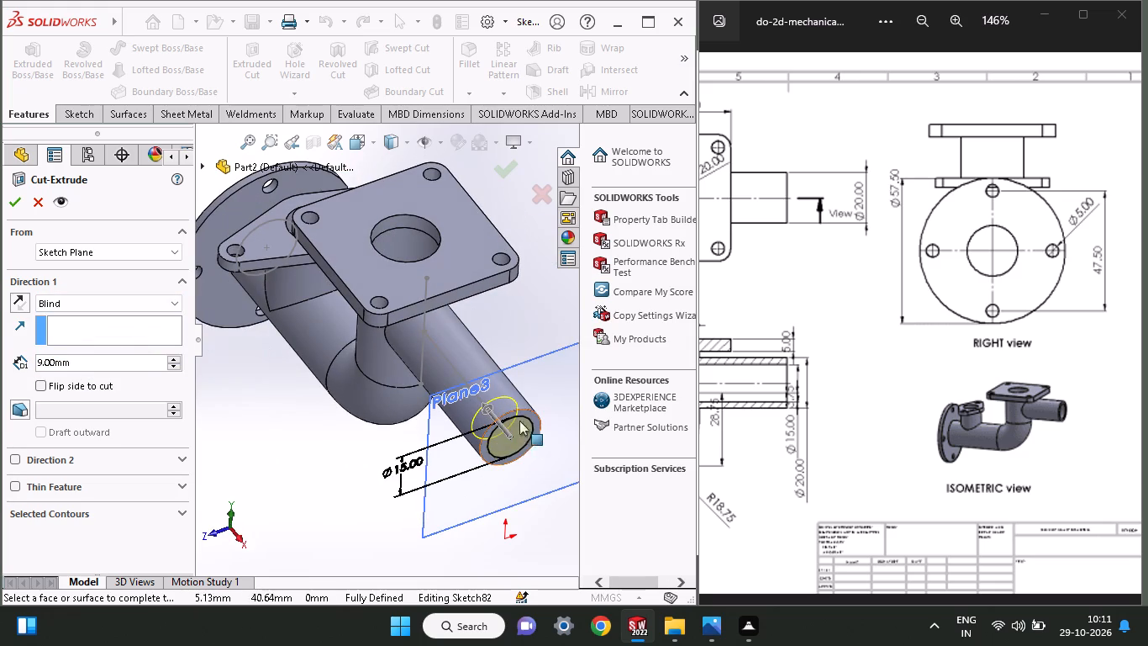
drag(485, 411, 407, 278)
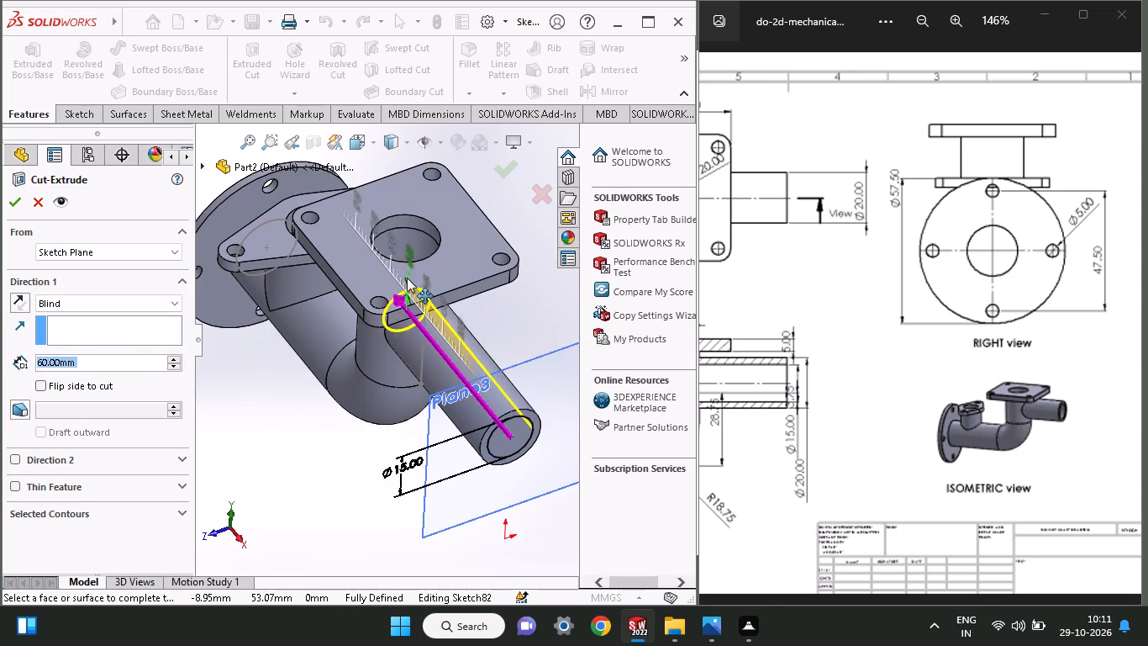
drag(407, 278, 406, 246)
middle_drag(419, 292, 424, 357)
click(11, 193)
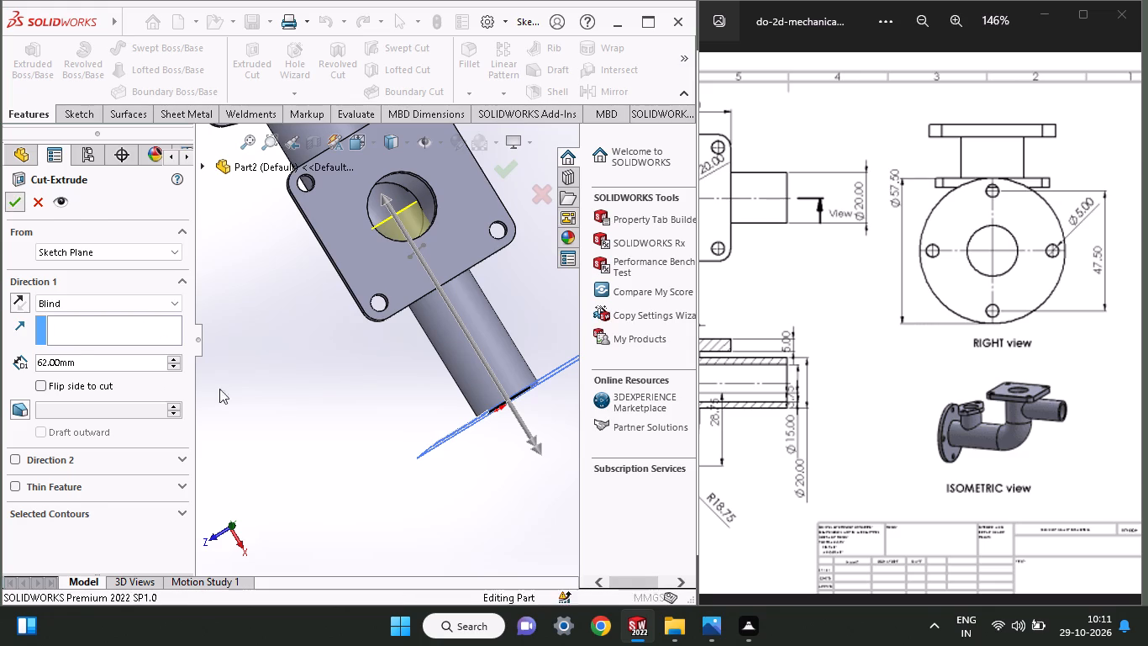
Hide the reference plane at the side branch's free end.
middle_drag(307, 405, 308, 280)
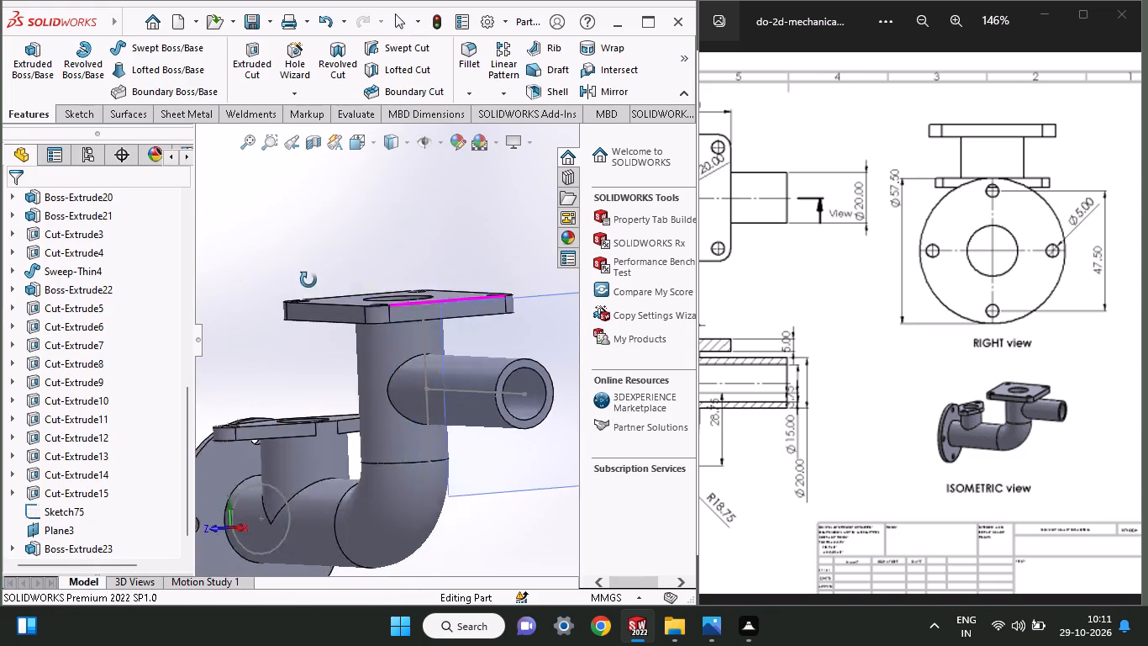
middle_drag(308, 280, 472, 343)
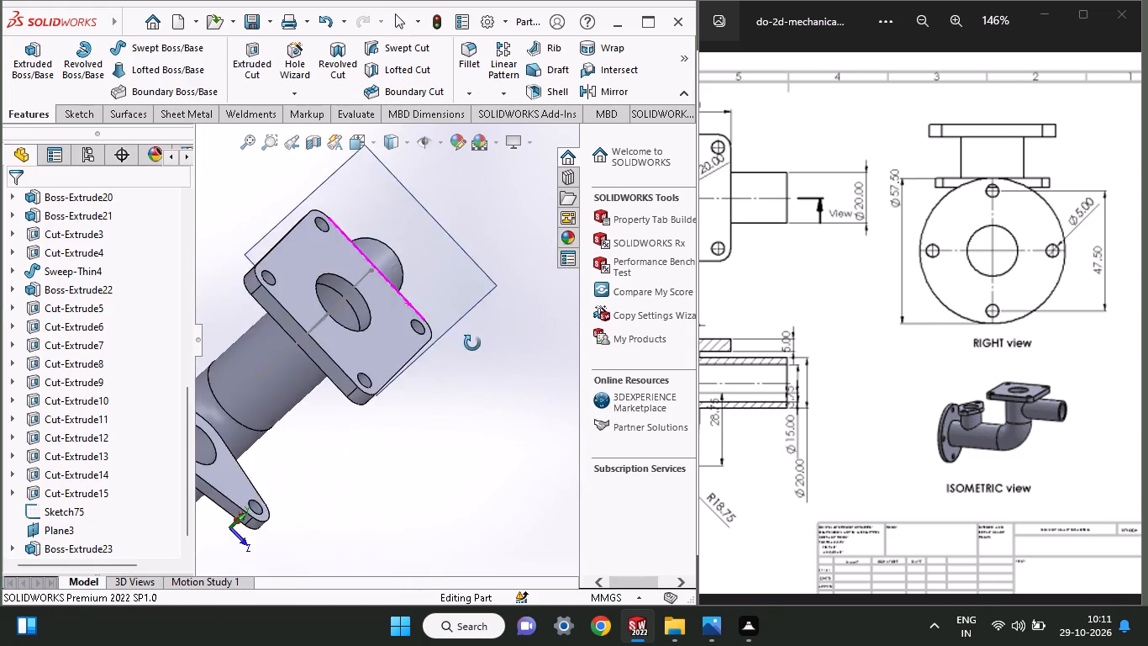
middle_drag(472, 343, 404, 325)
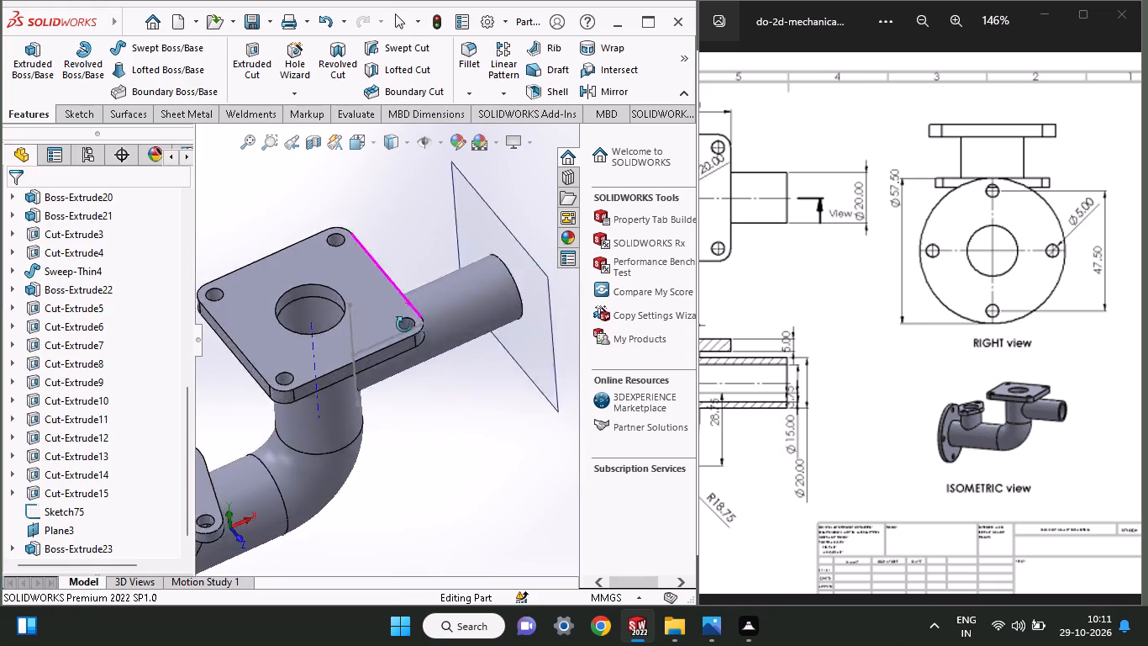
middle_drag(404, 325, 296, 356)
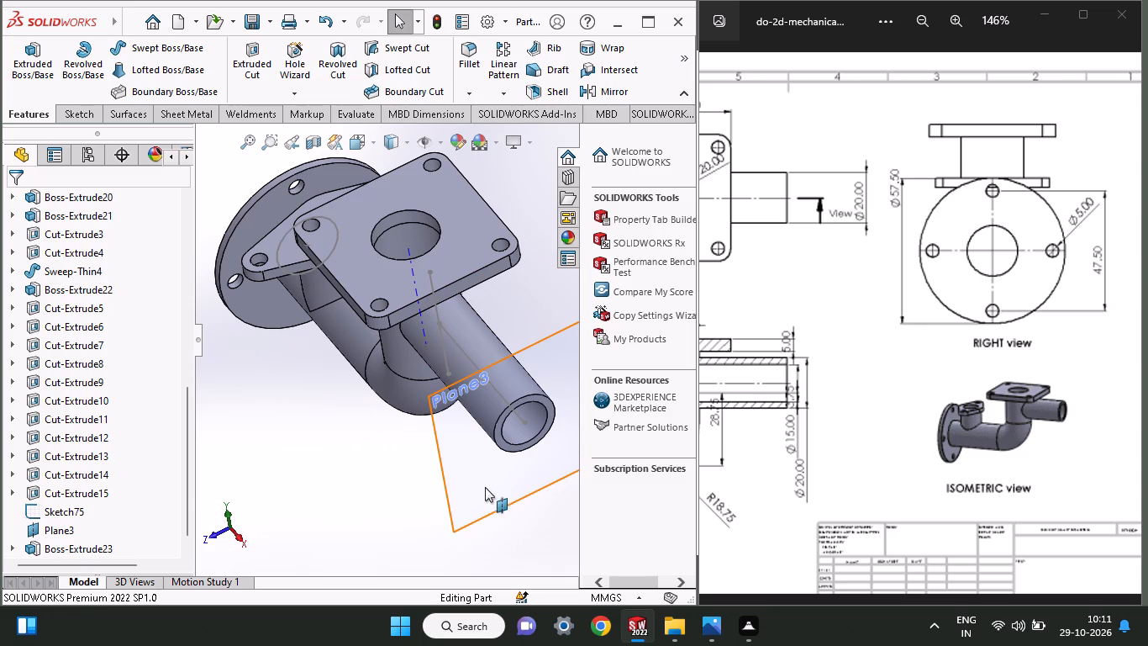
right_click(477, 479)
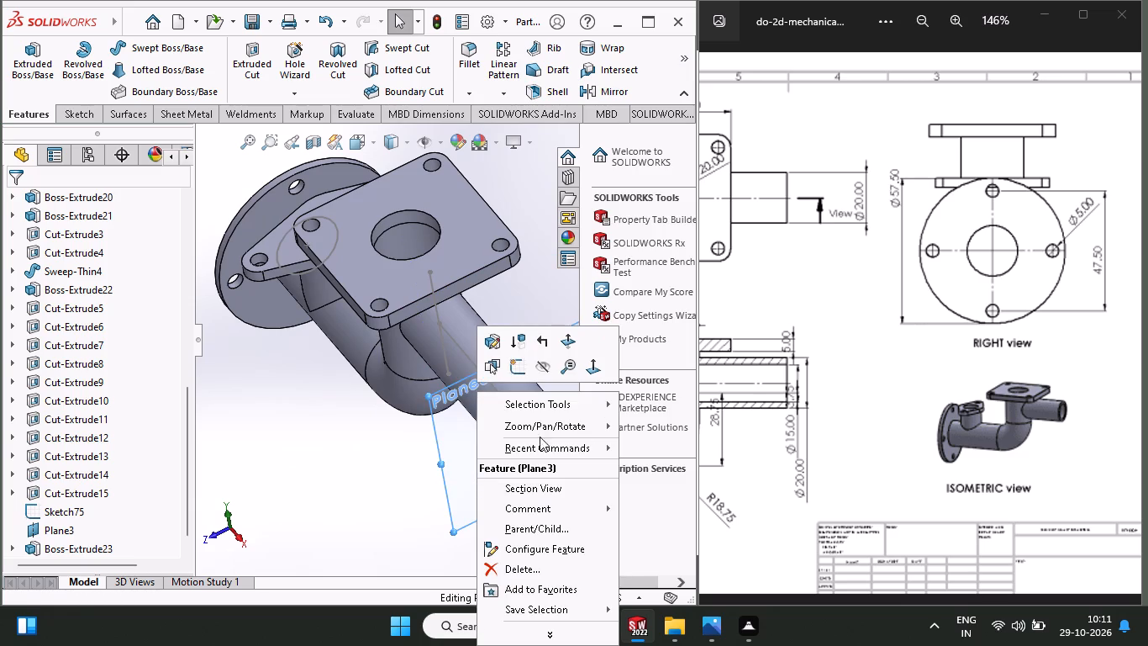
click(537, 365)
Examine the fitting from all sides, including the flanges, the elbow and the bored side branch.
middle_drag(471, 490, 512, 463)
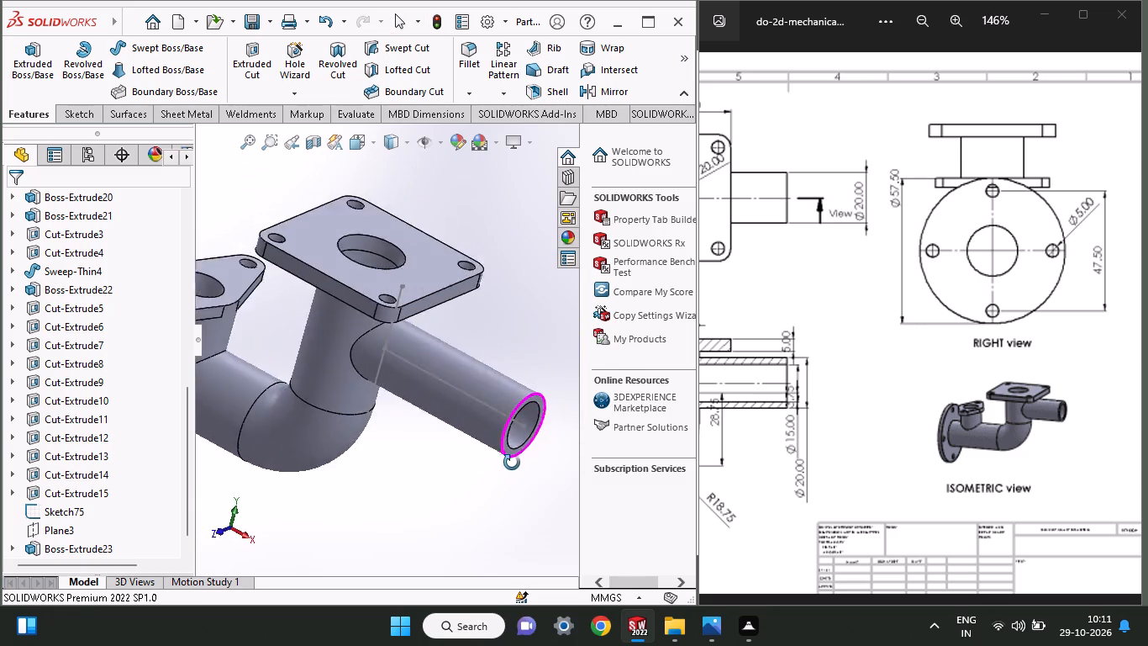
middle_drag(512, 463, 622, 495)
middle_drag(475, 516, 537, 448)
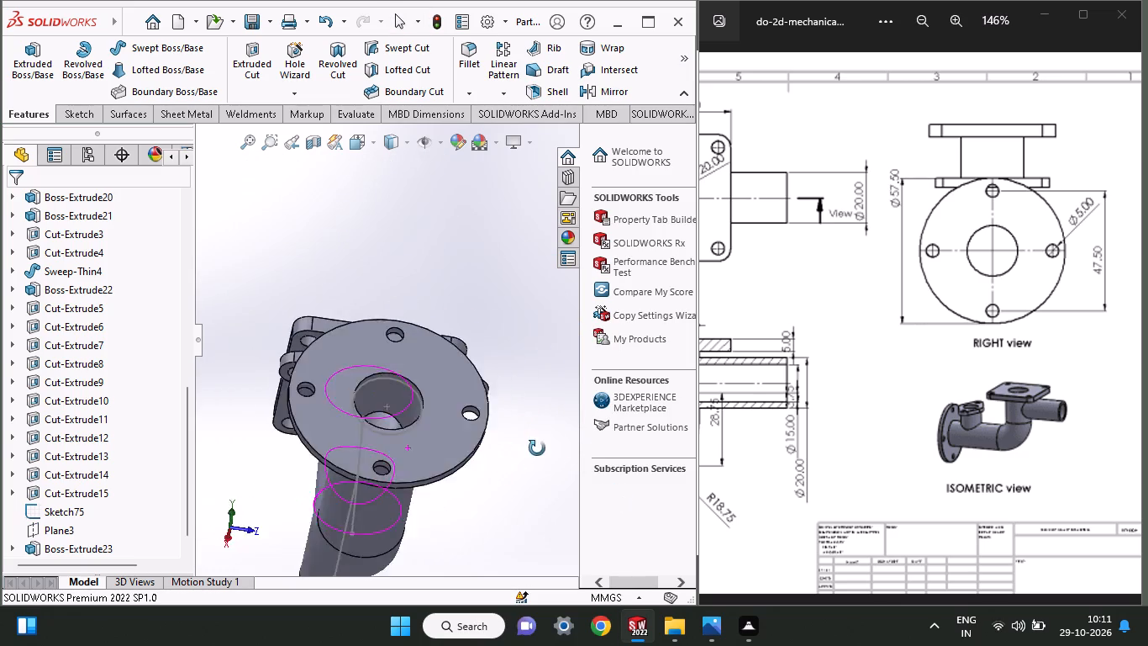
middle_drag(537, 448, 601, 262)
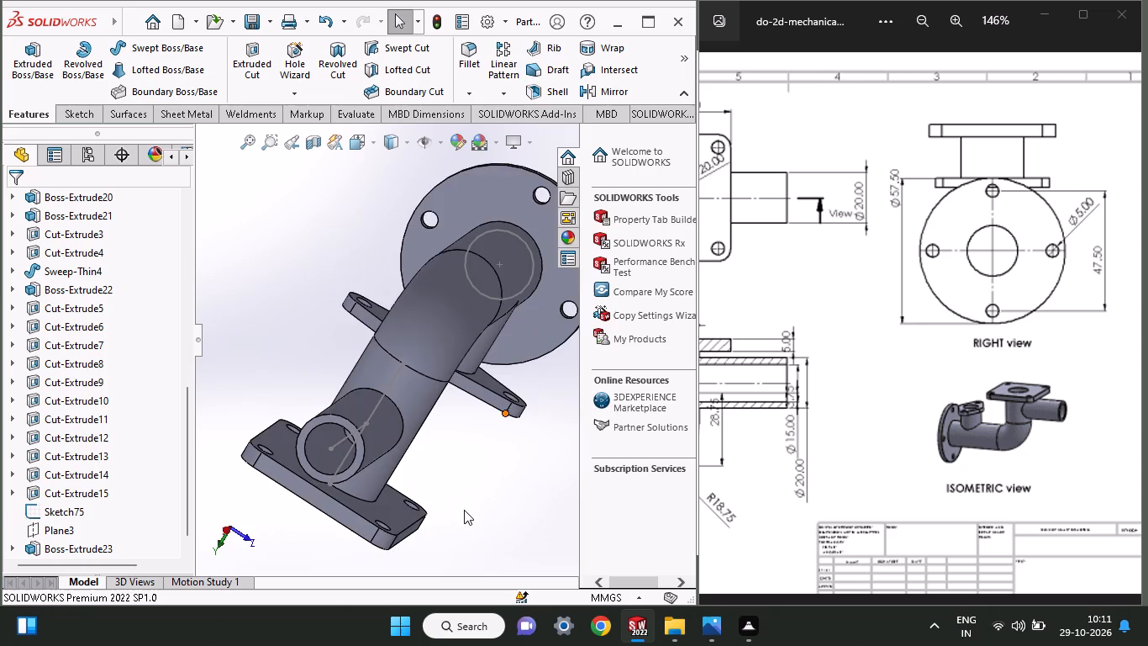
middle_drag(464, 510, 469, 265)
middle_drag(428, 548, 452, 334)
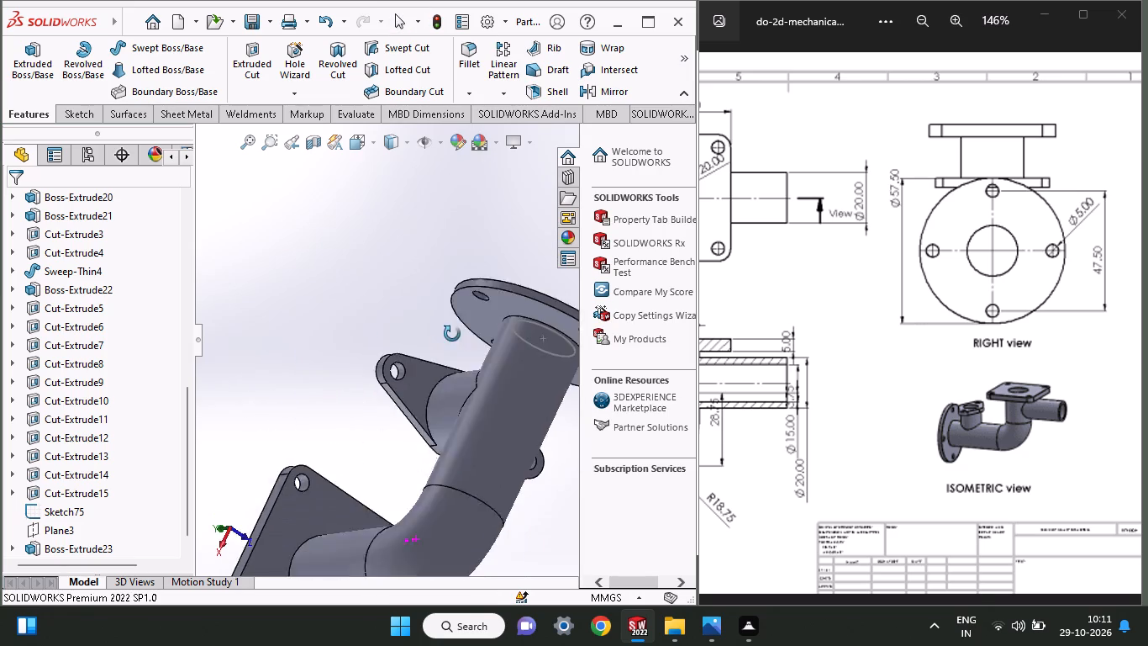
middle_drag(452, 334, 455, 323)
middle_drag(407, 444, 197, 416)
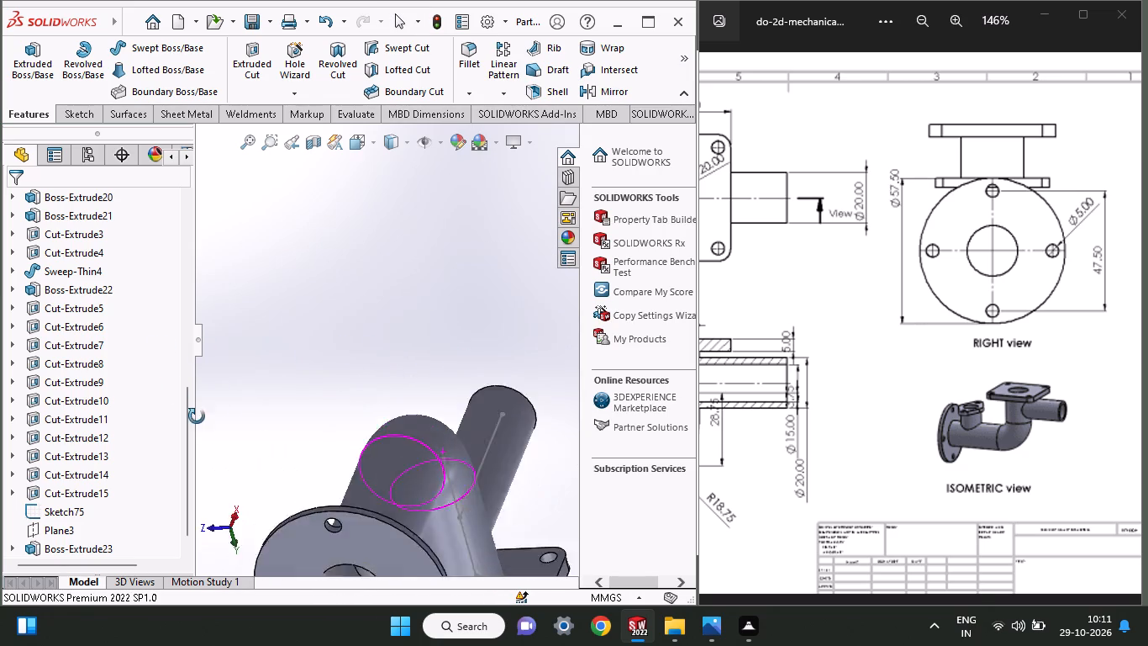
middle_drag(197, 416, 328, 546)
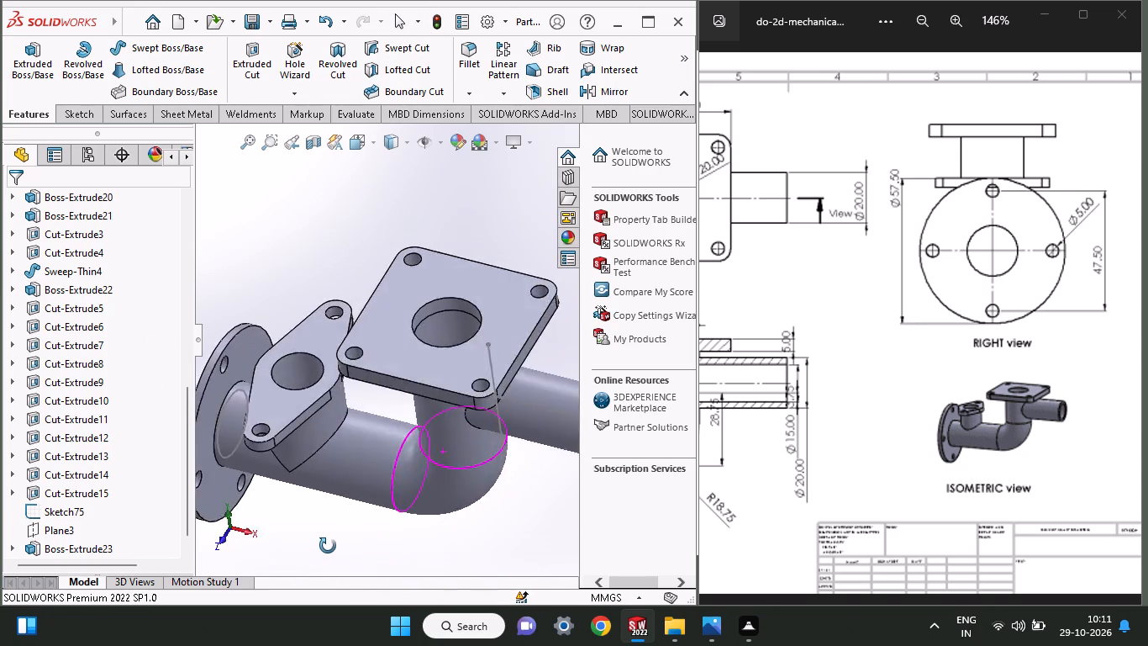
middle_drag(328, 546, 342, 507)
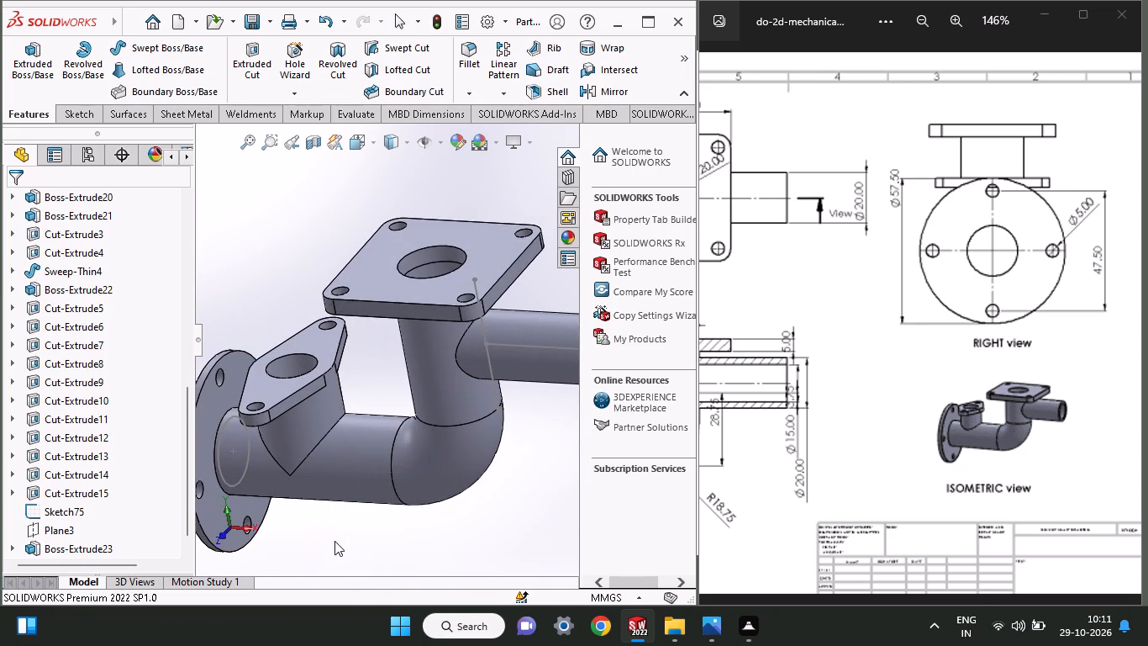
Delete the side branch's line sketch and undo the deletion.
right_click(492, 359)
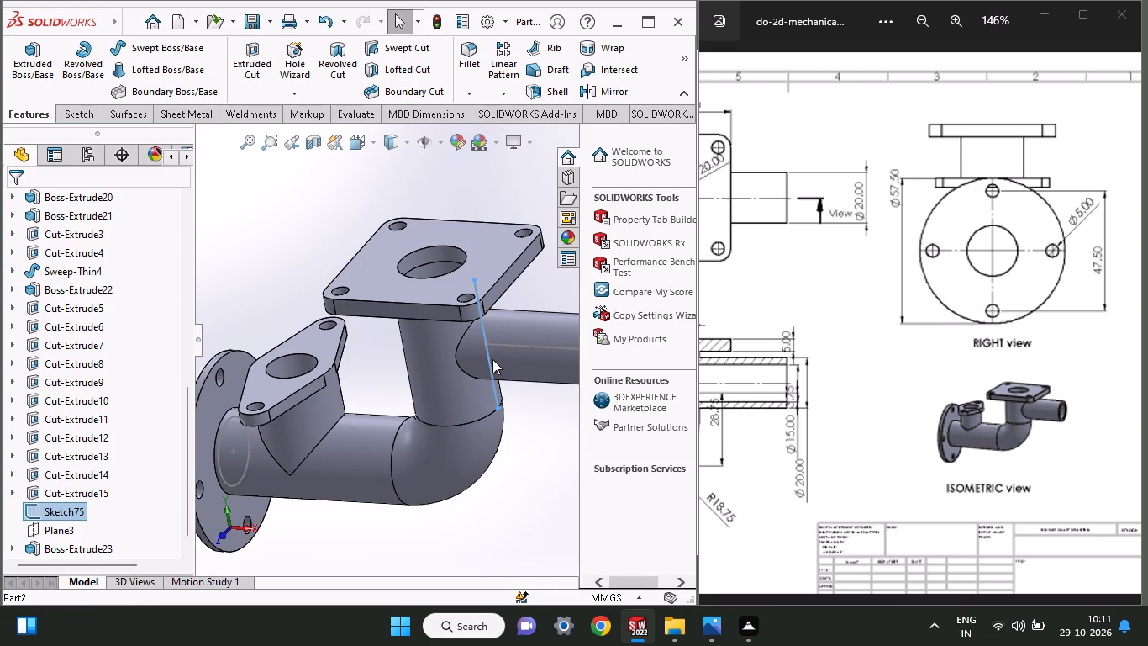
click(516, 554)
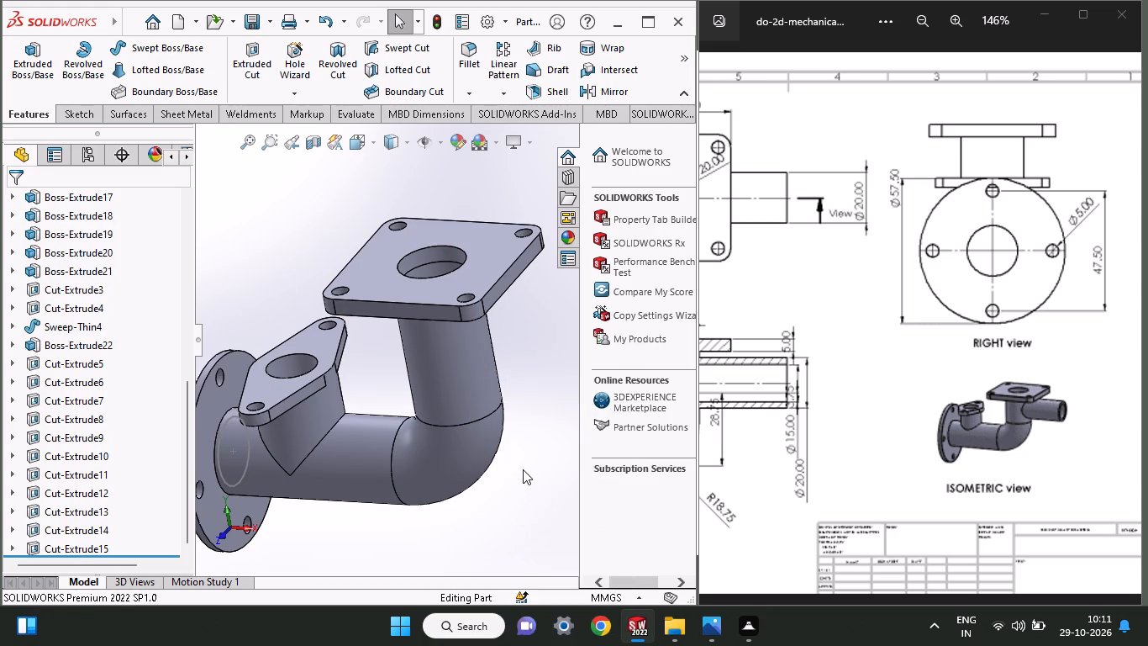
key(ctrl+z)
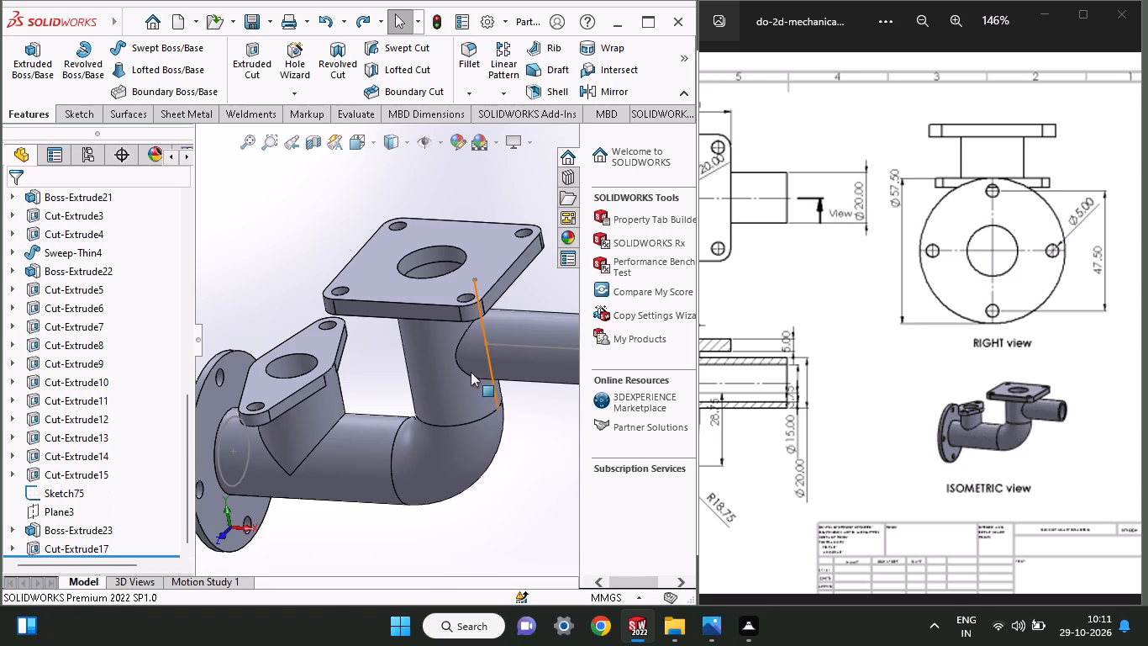
Hide the line sketch that runs along the vertical pipe and the side branch.
right_click(491, 368)
click(533, 344)
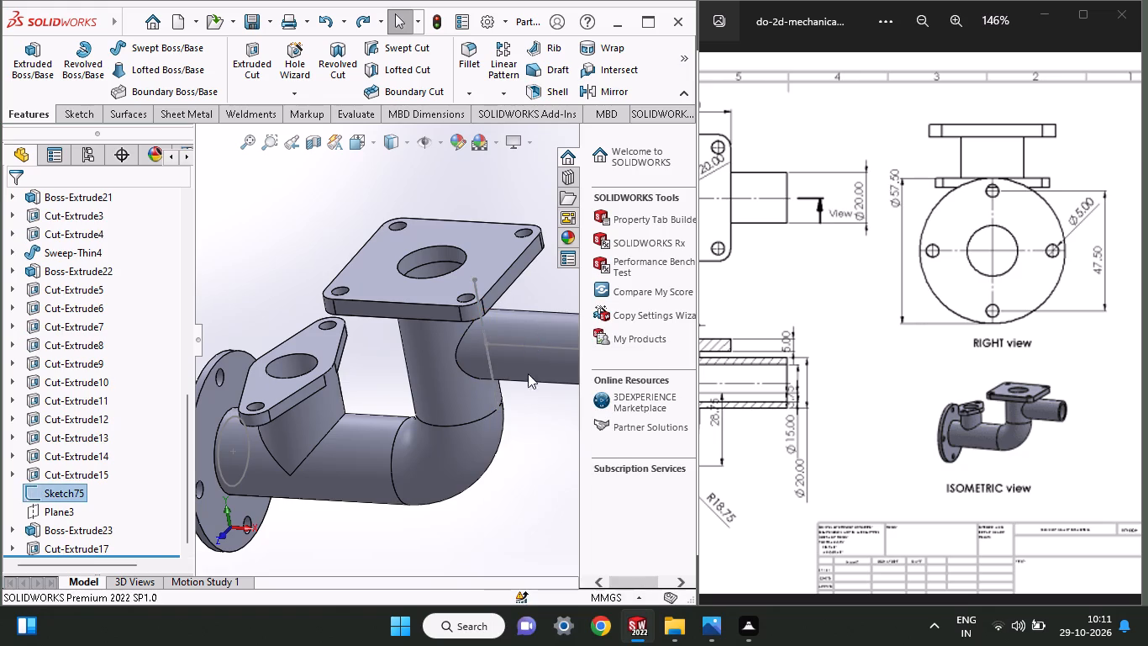
middle_drag(512, 437, 498, 453)
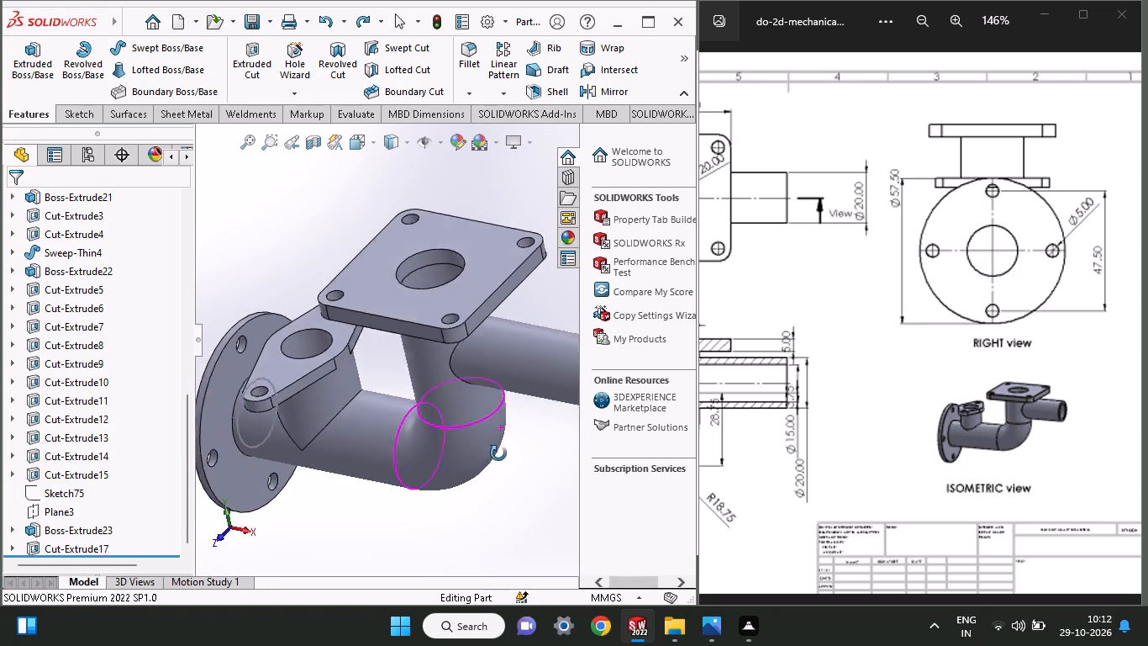
middle_drag(498, 453, 492, 459)
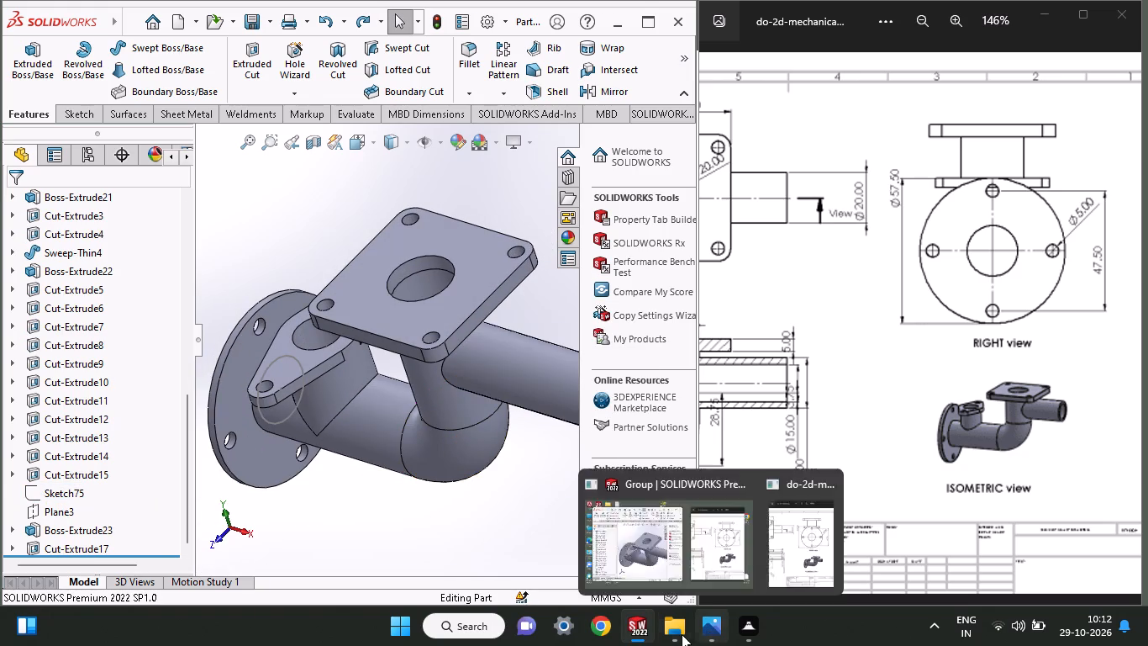
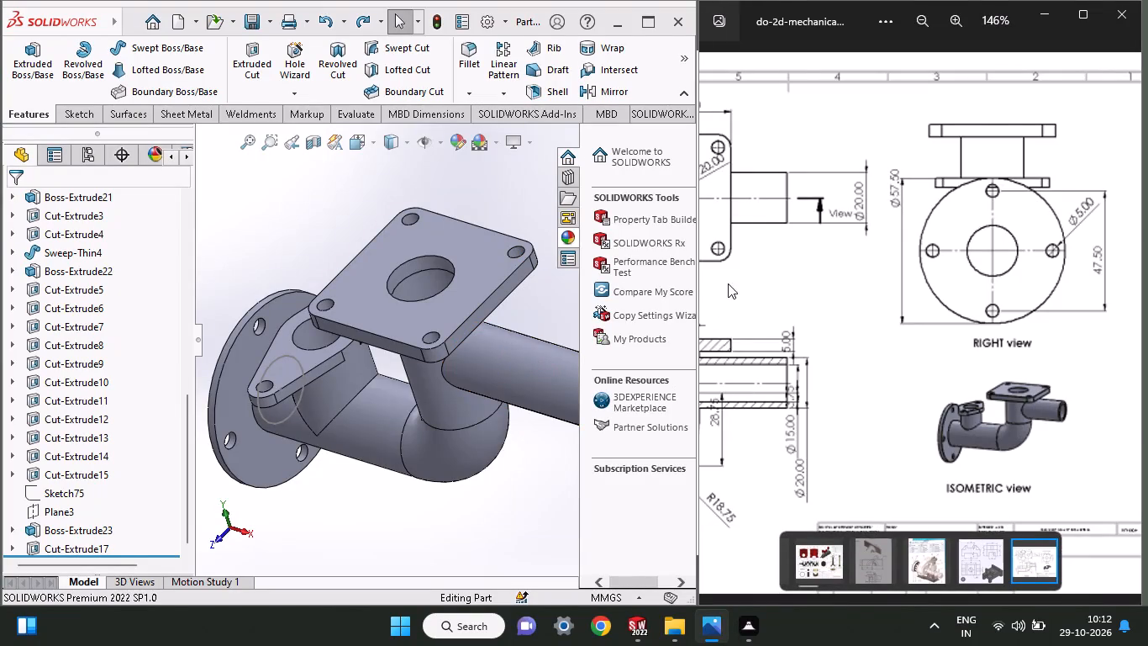
Save the fitting in the Documents folder as a part file named "l shaped drawing".
click(949, 342)
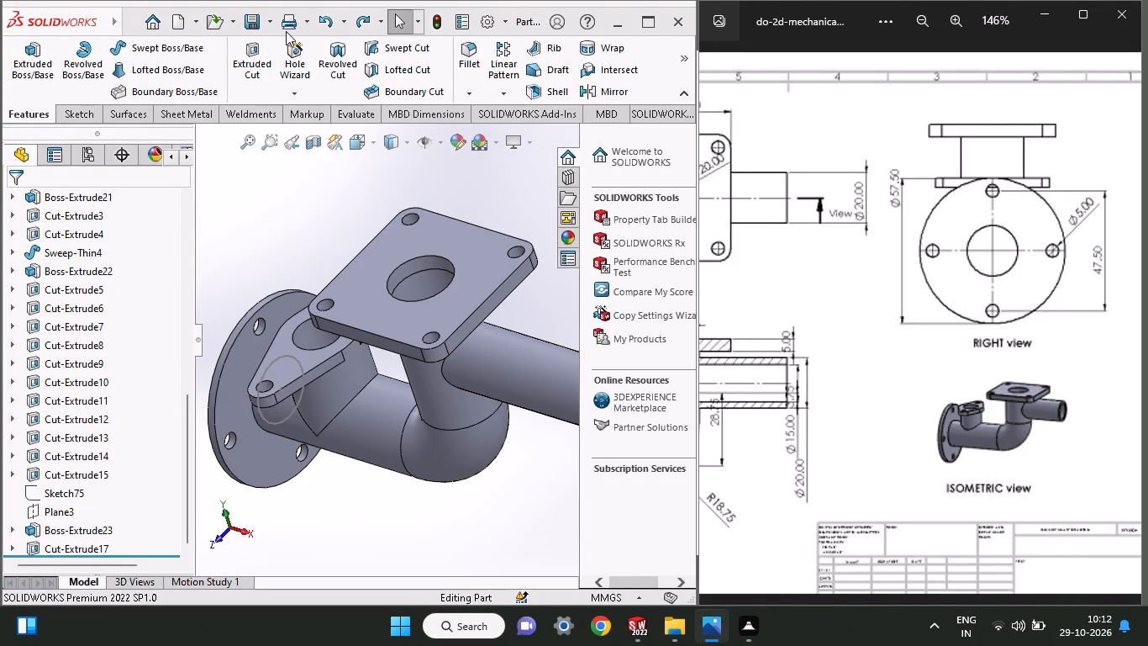
click(270, 22)
click(268, 65)
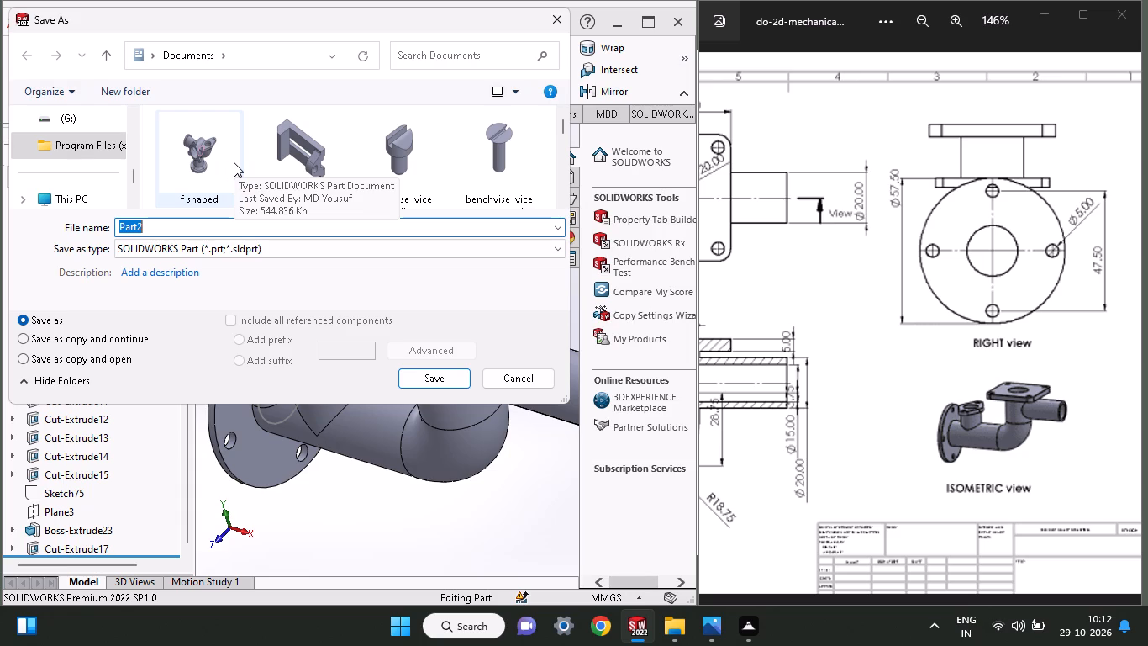
text(l)
key(space)
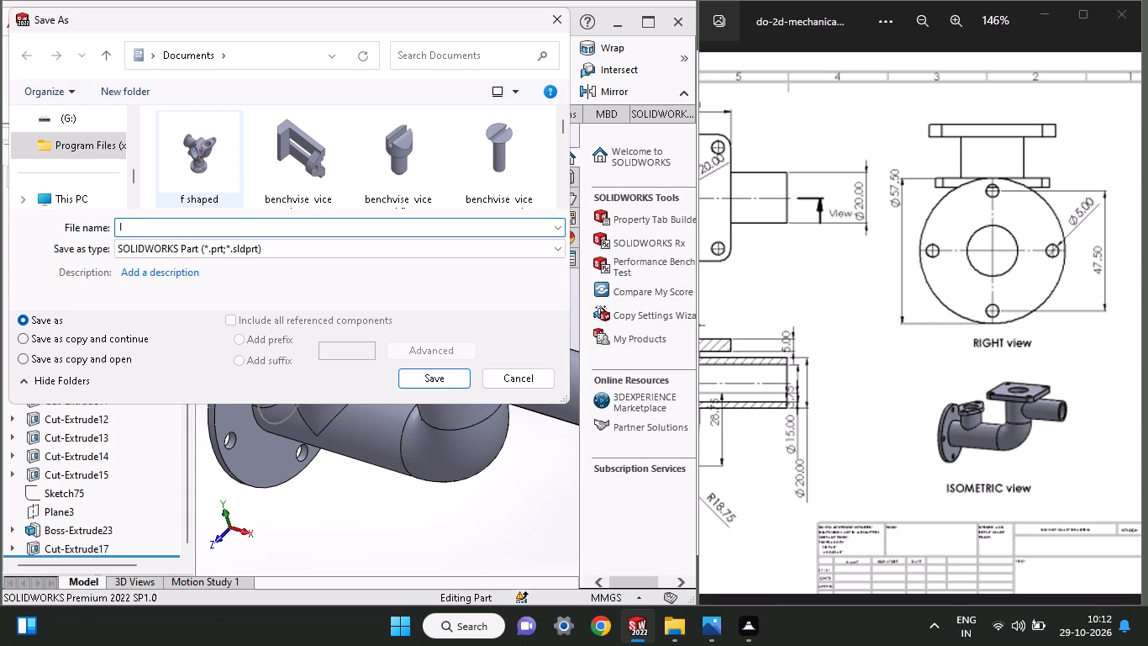
key(s)
key(h)
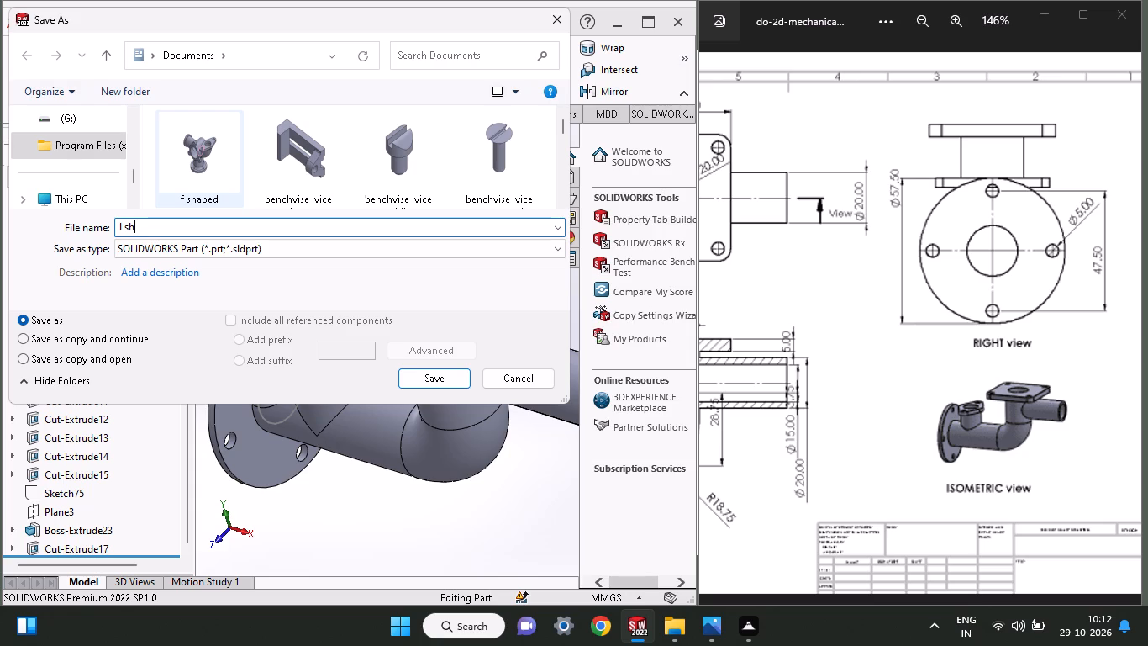
key(a)
text(ped)
key(space)
text(draw)
text(ing)
key(space)
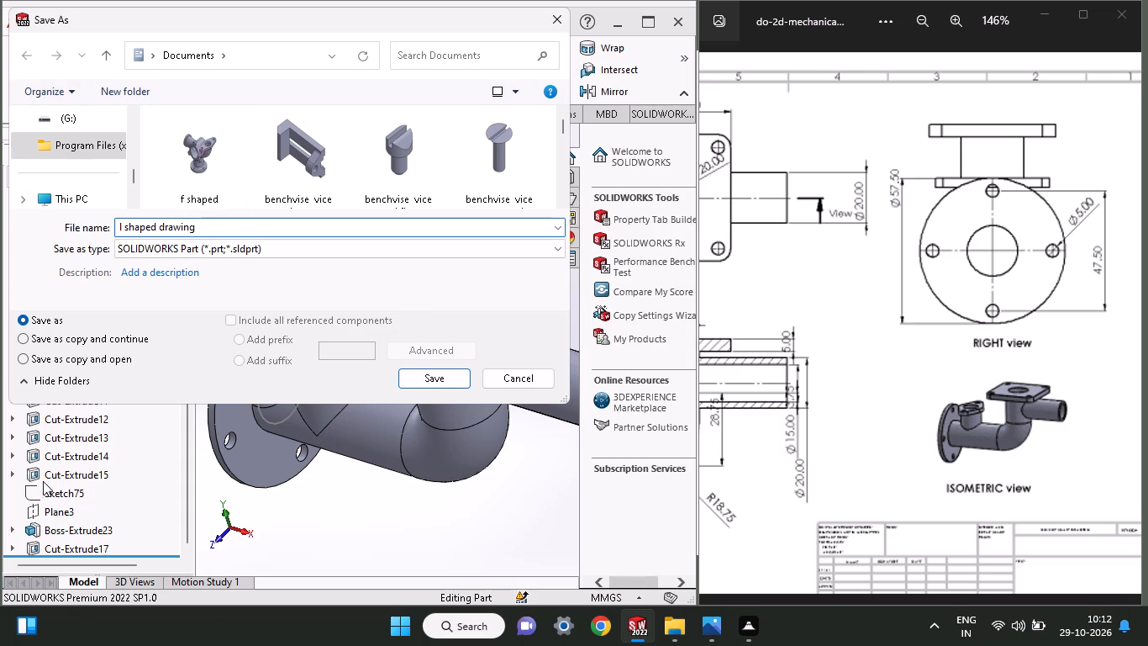
click(442, 371)
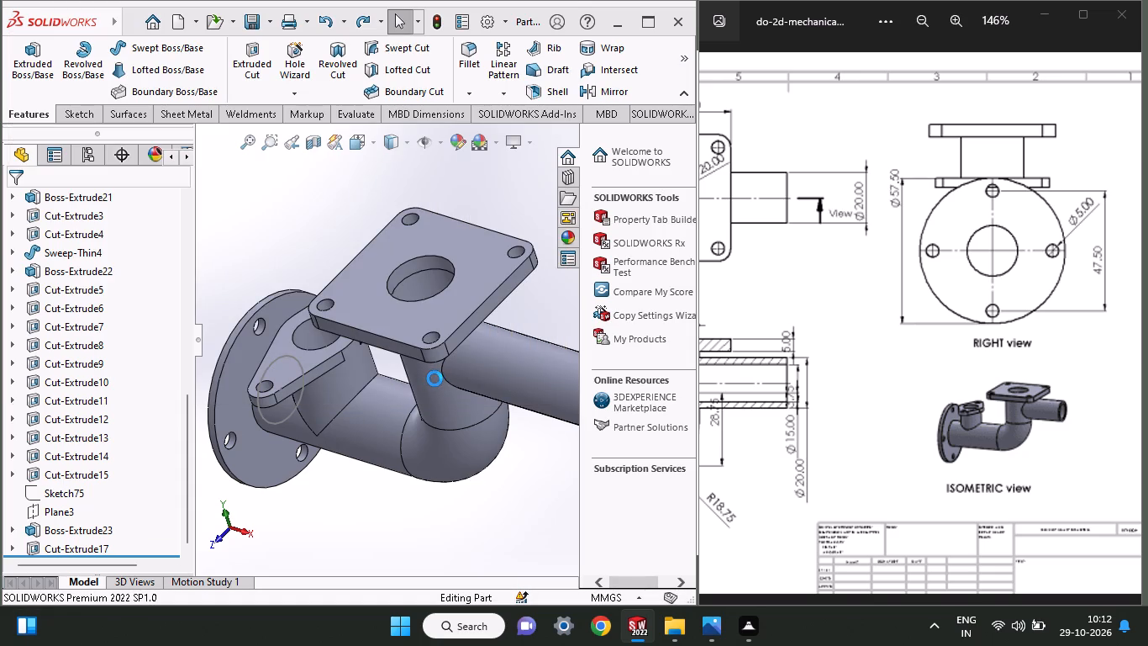
Save a PDF version of the fitting in the Documents folder under the name "l shaped drawing".
click(266, 20)
click(272, 64)
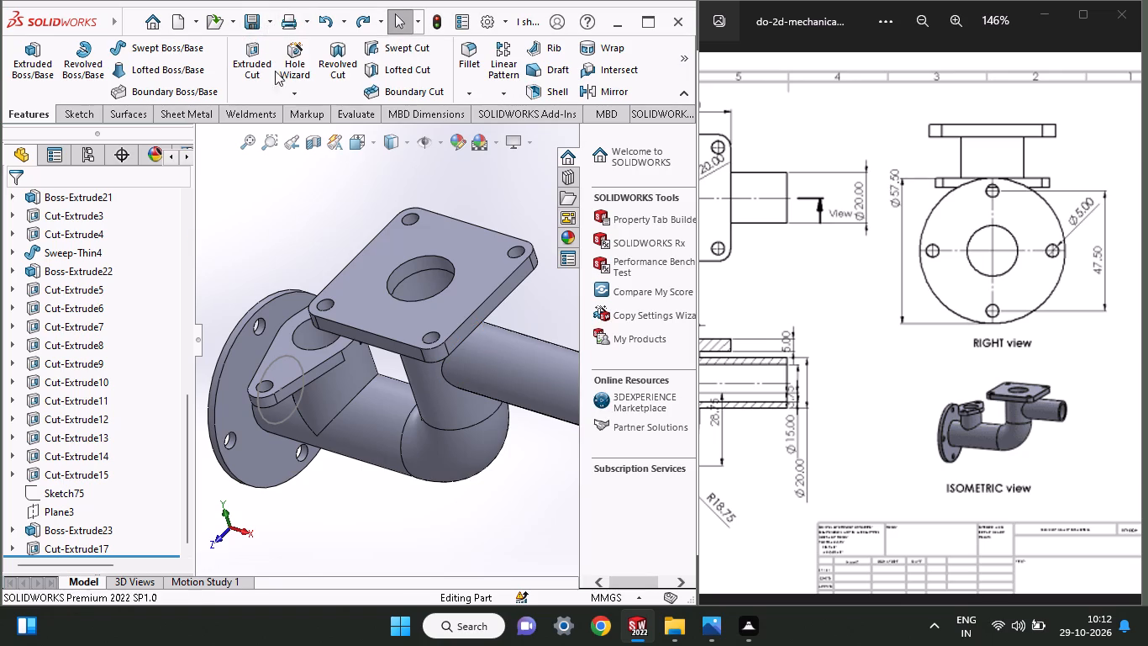
click(231, 250)
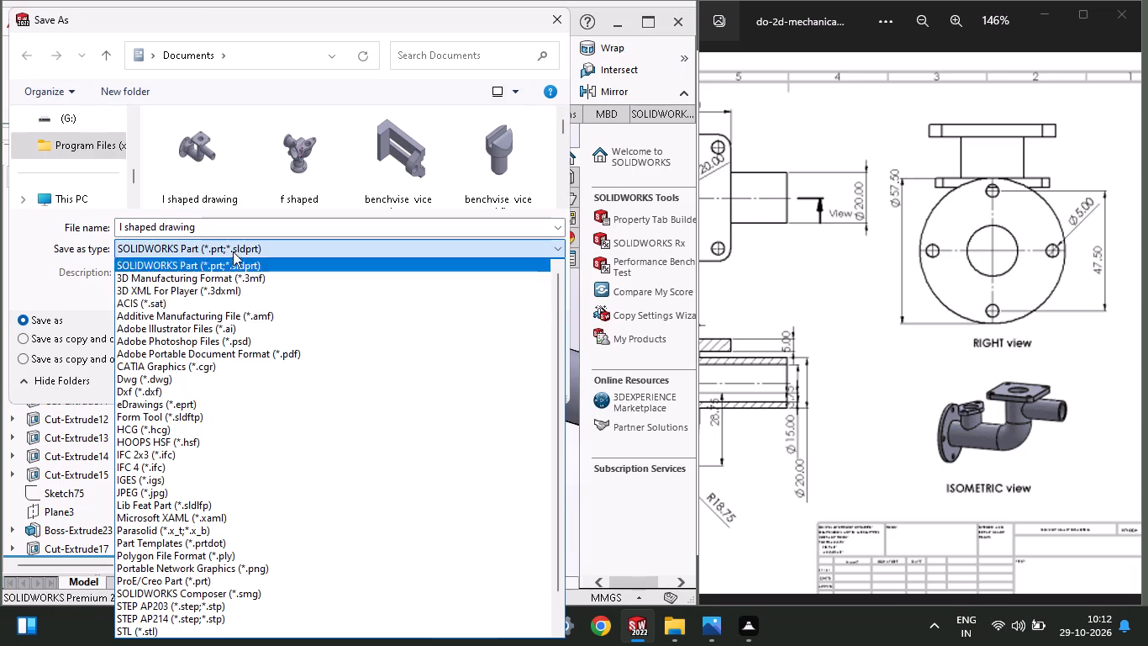
click(236, 353)
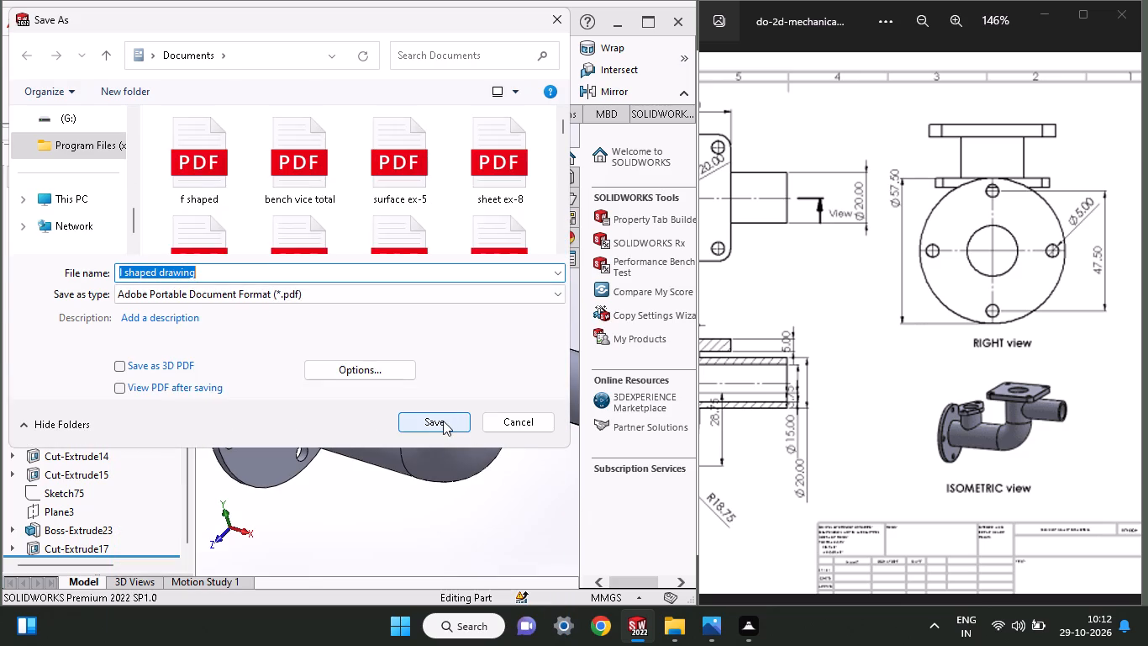
click(443, 421)
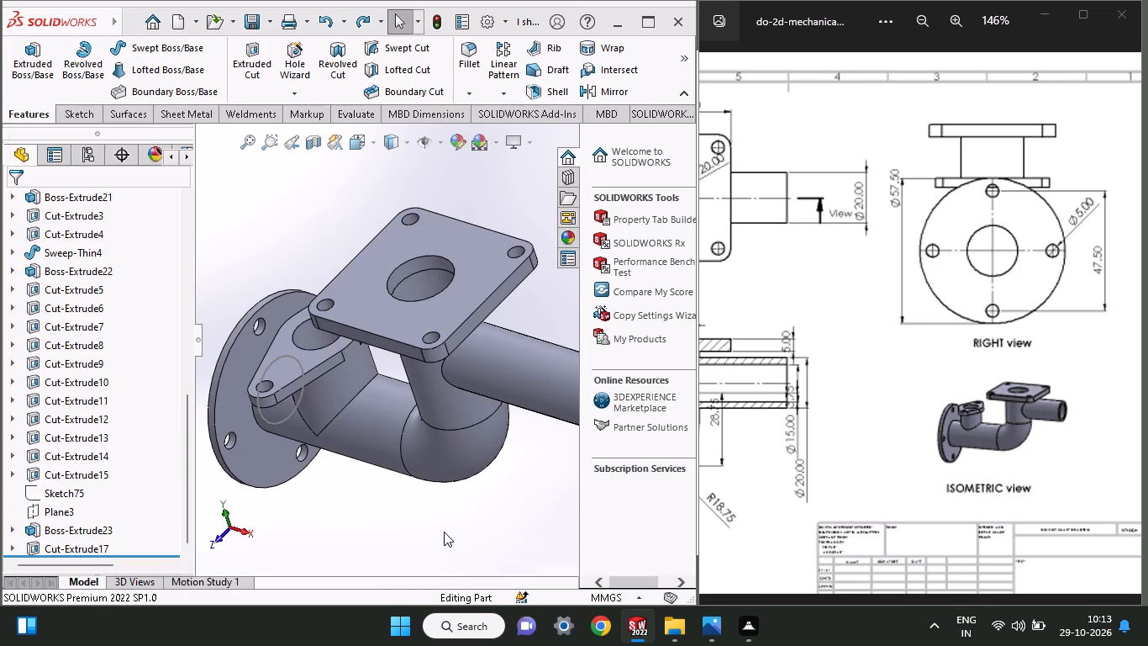
Examine the finished fitting from several angles, including the three flanges, the elbow and the bored side branch.
middle_drag(444, 527, 466, 441)
middle_drag(522, 412, 515, 445)
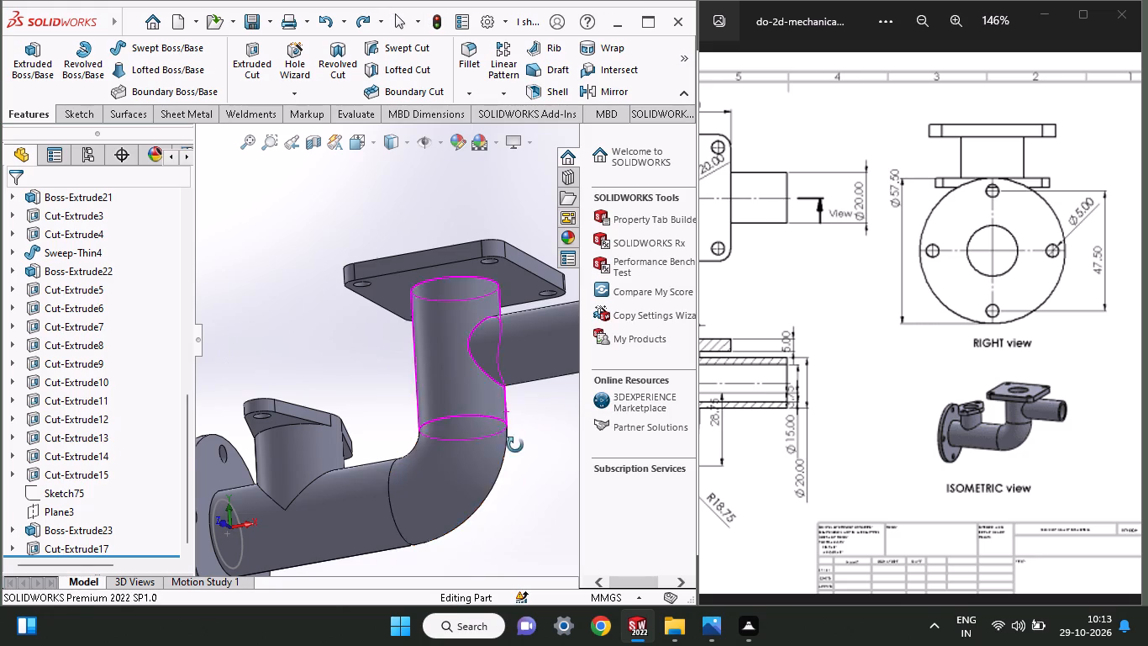
middle_drag(515, 445, 498, 537)
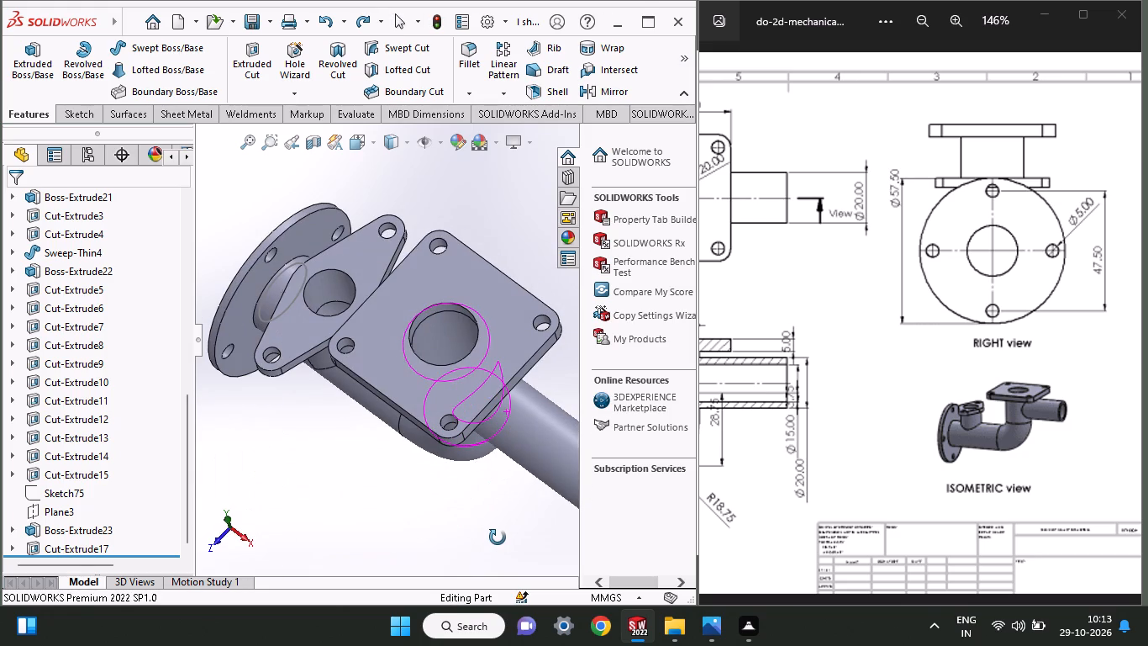
middle_drag(498, 537, 435, 284)
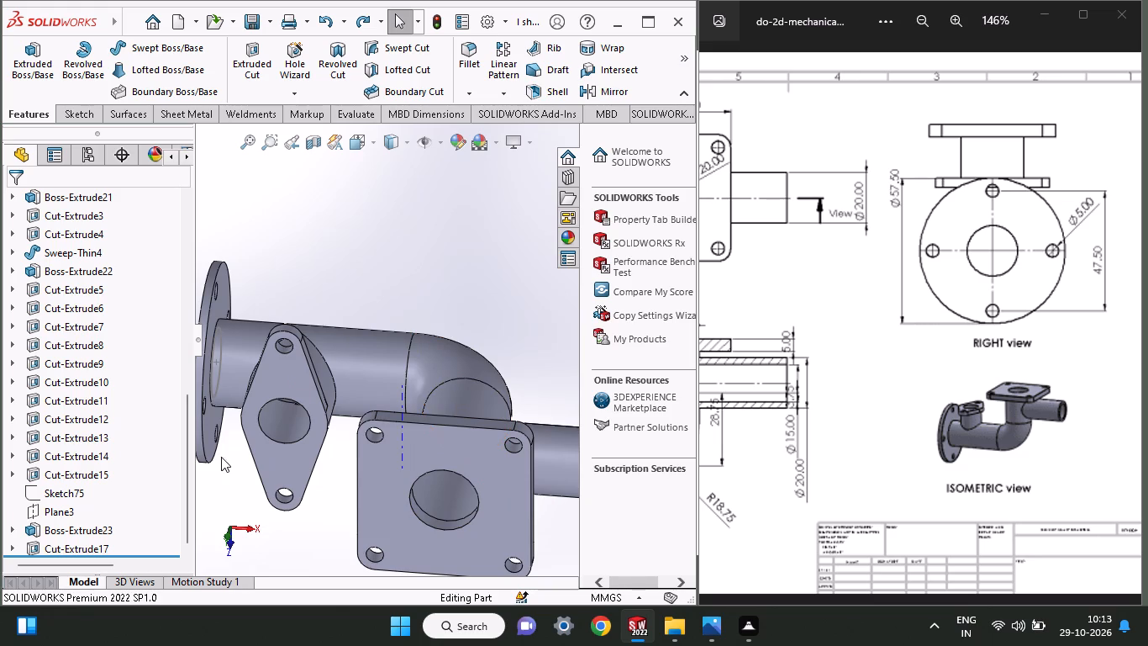
middle_drag(437, 288, 434, 103)
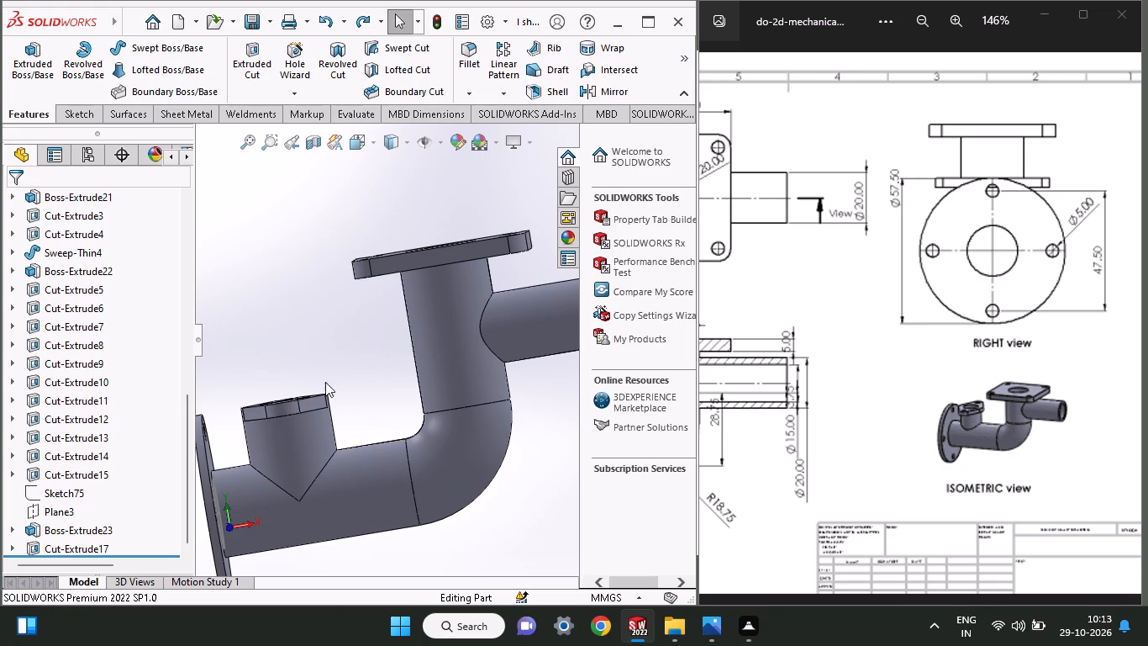
middle_drag(350, 394, 278, 518)
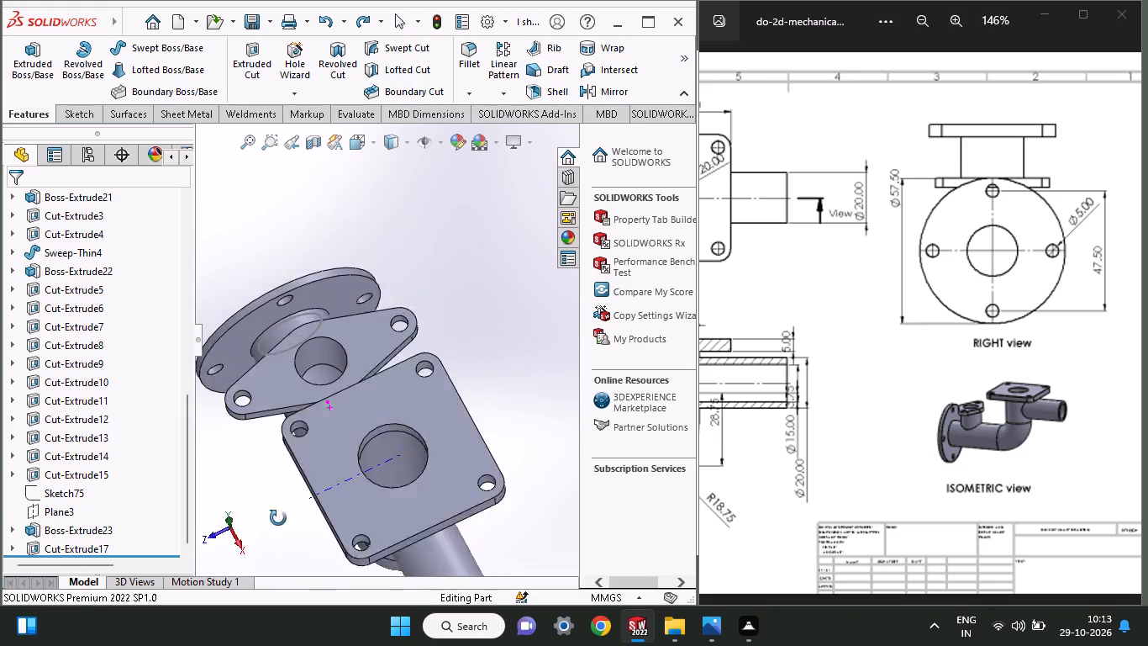
middle_drag(278, 518, 319, 394)
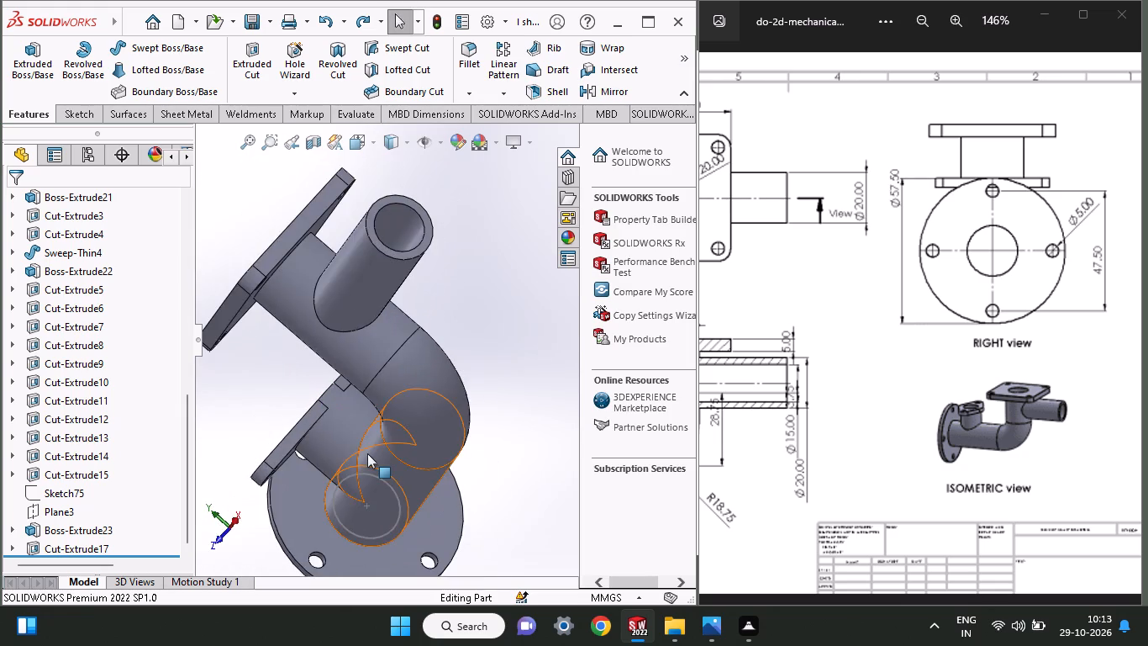
middle_drag(367, 453, 406, 517)
middle_drag(331, 241, 361, 167)
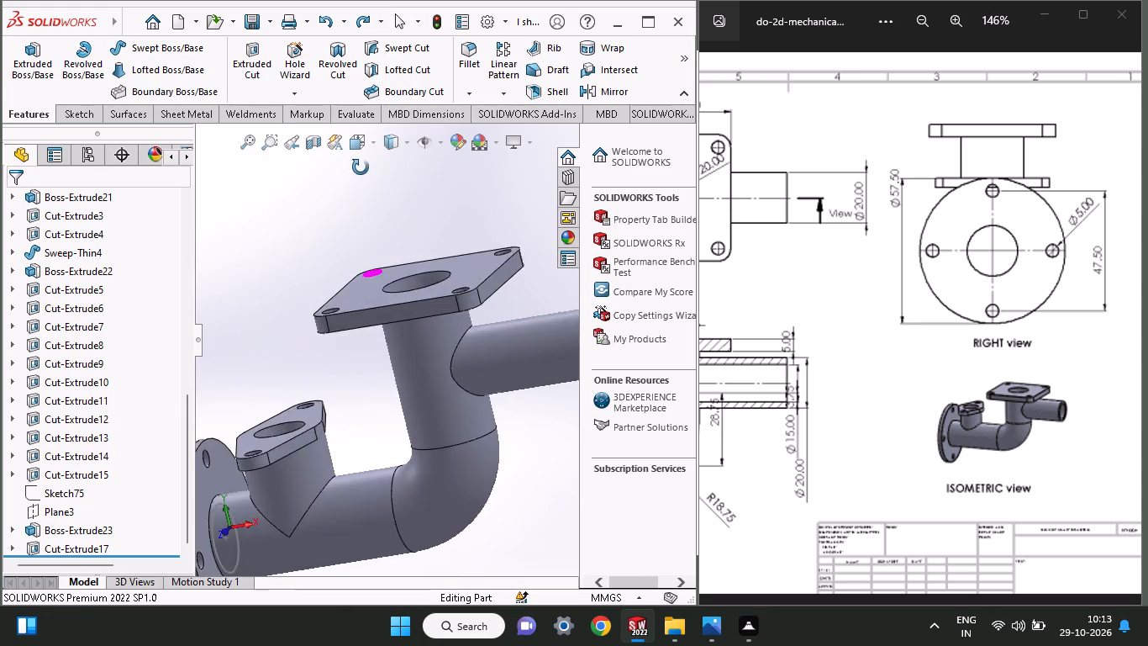
middle_drag(361, 167, 302, 314)
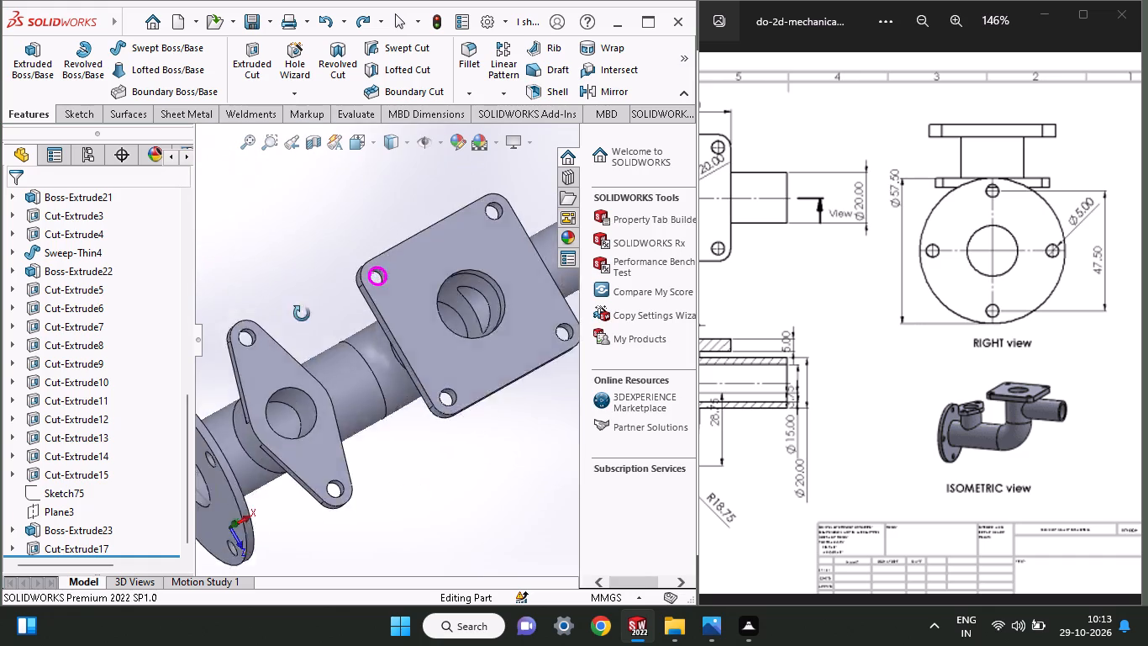
middle_drag(302, 314, 295, 250)
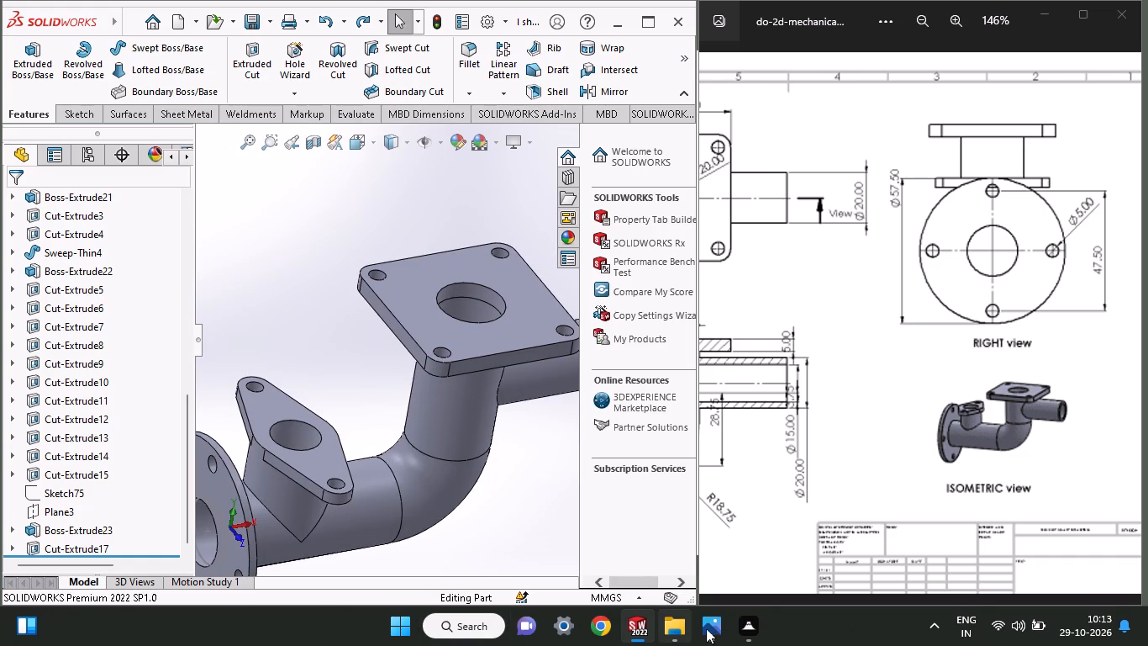
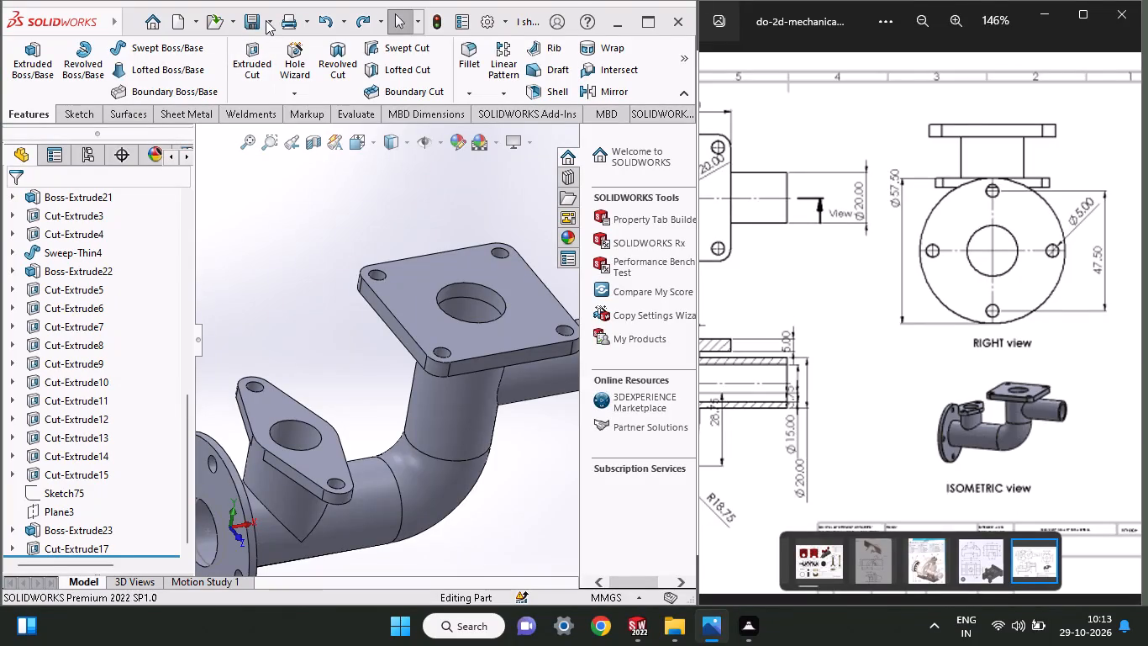
Create a drawing from the fitting part on a standard A (ANSI) Landscape sheet.
click(267, 20)
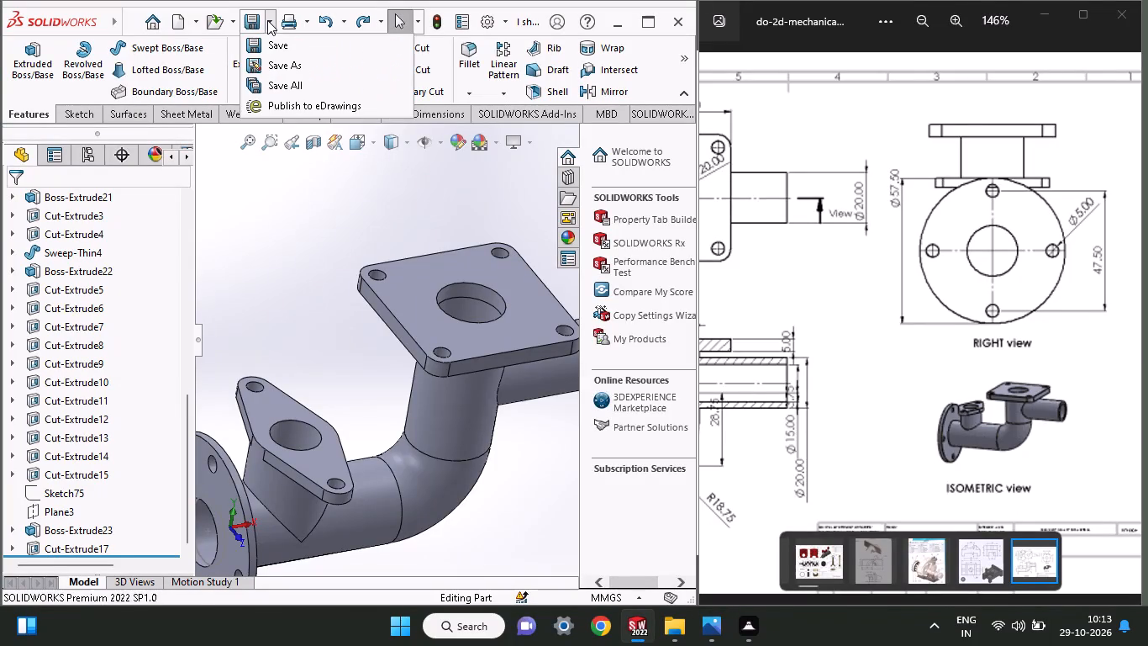
click(134, 21)
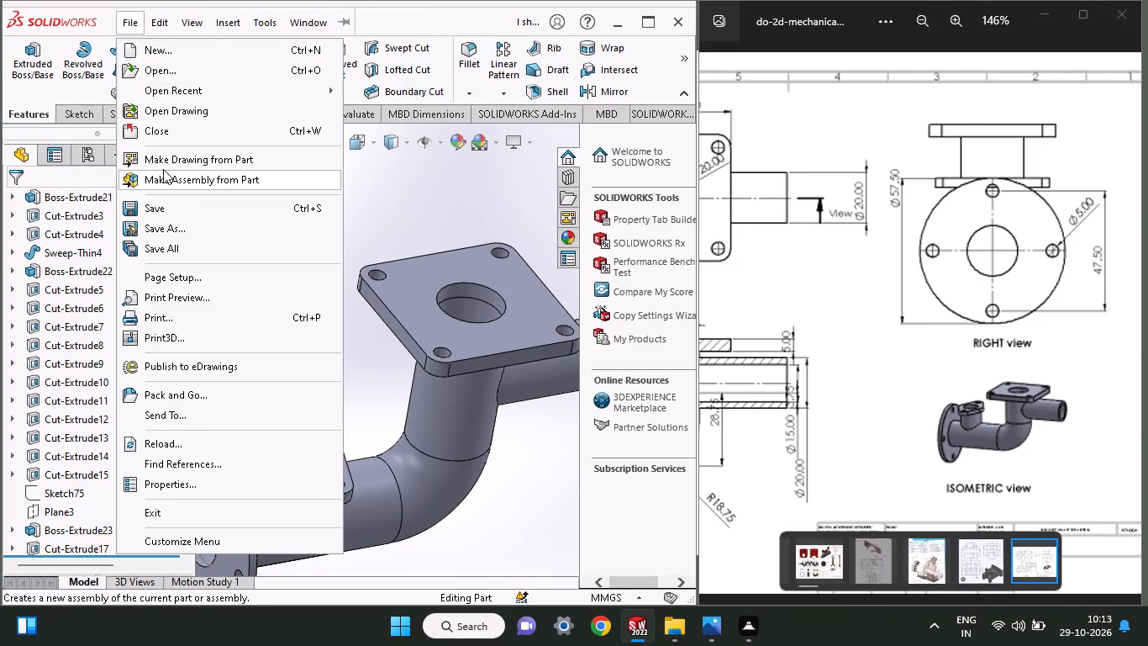
click(164, 168)
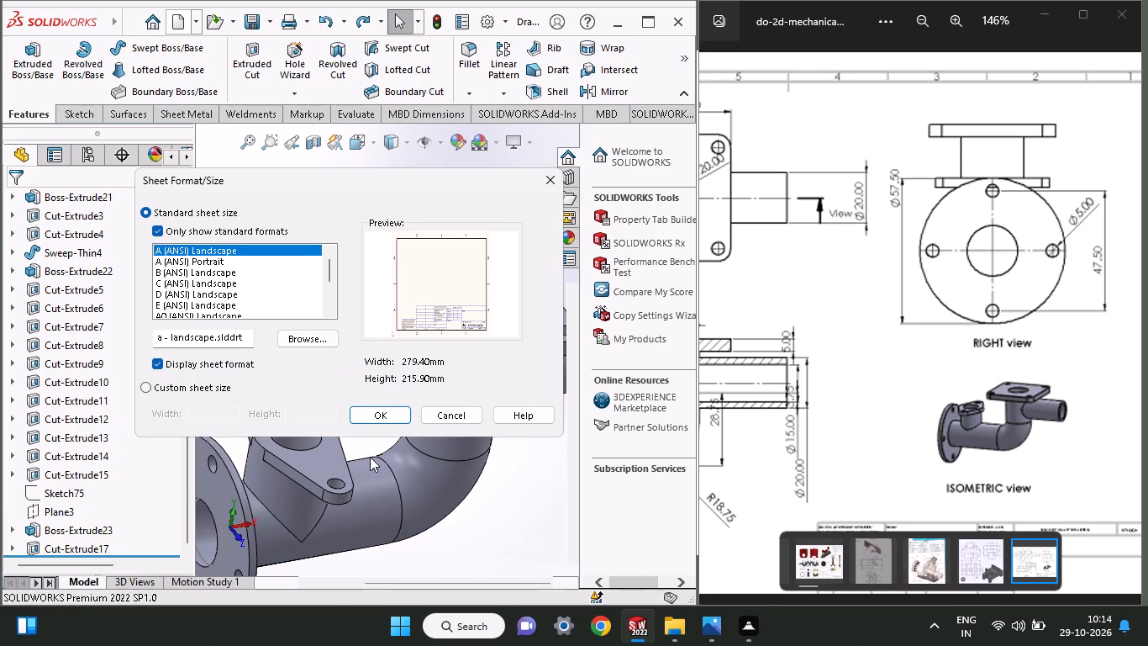
click(368, 413)
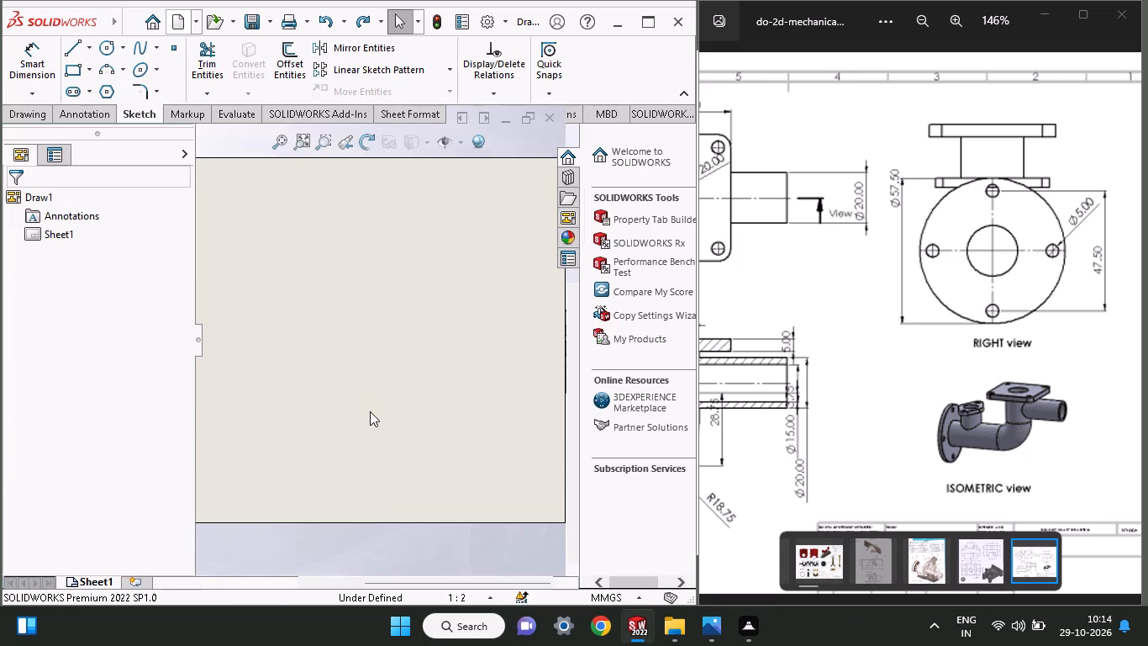
Delete Sheet1 with its border and title block so that the drawing uses a blank sheet.
drag(378, 366, 377, 465)
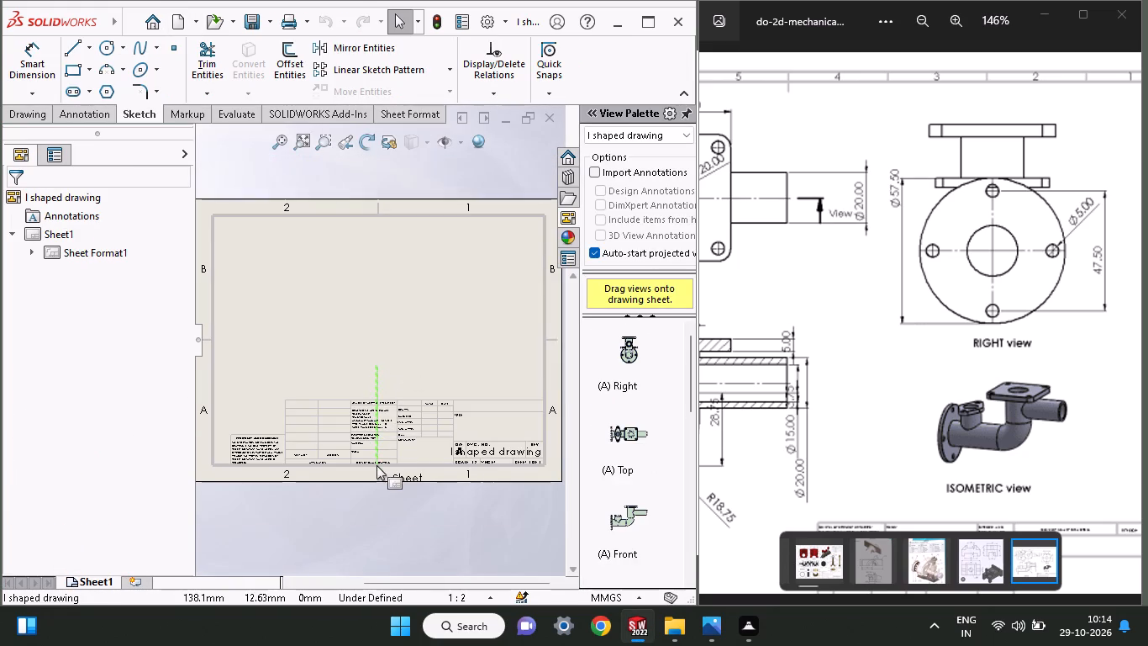
drag(377, 465, 377, 455)
right_click(377, 455)
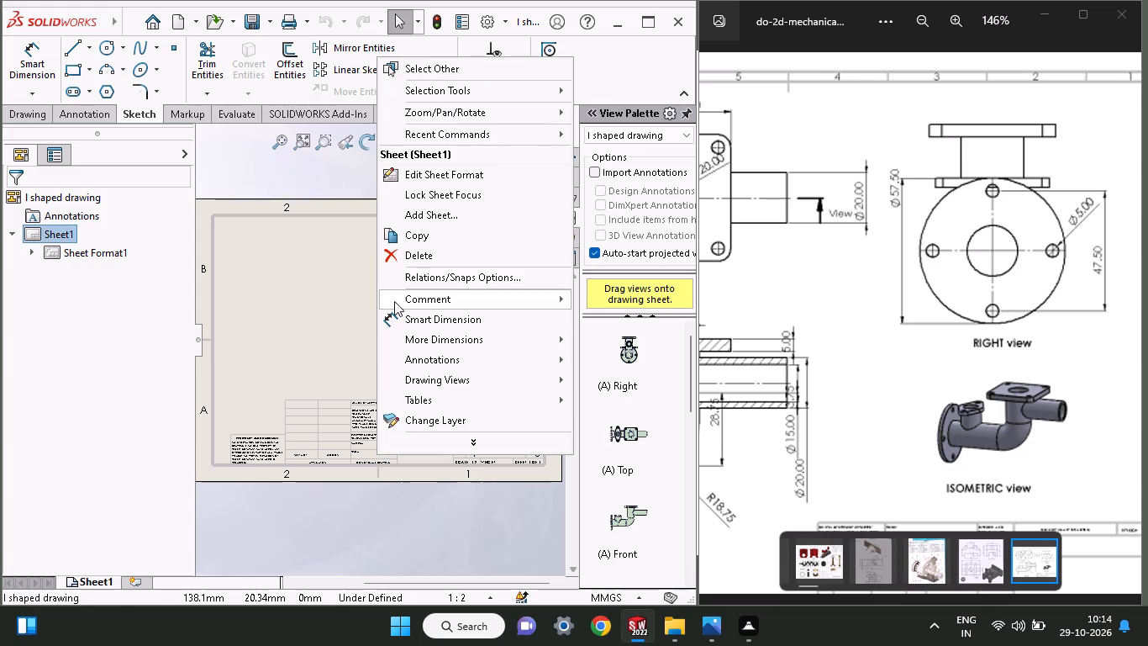
click(395, 256)
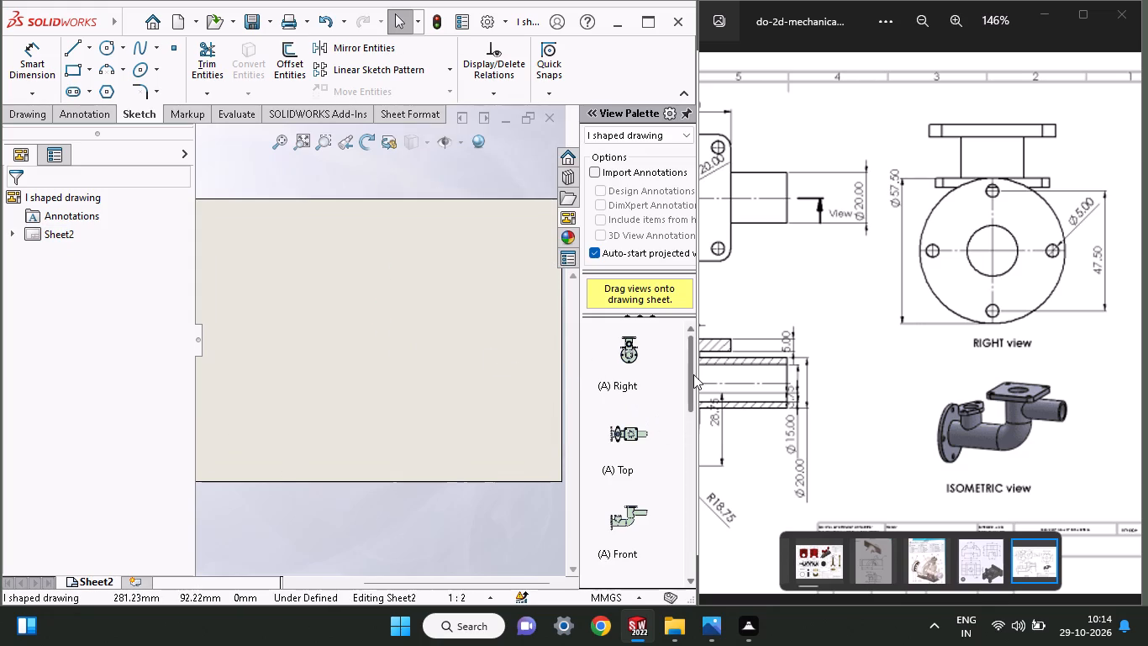
Place the fitting's front view in the lower-left area of the blank sheet.
drag(693, 374, 690, 414)
drag(791, 355, 1147, 354)
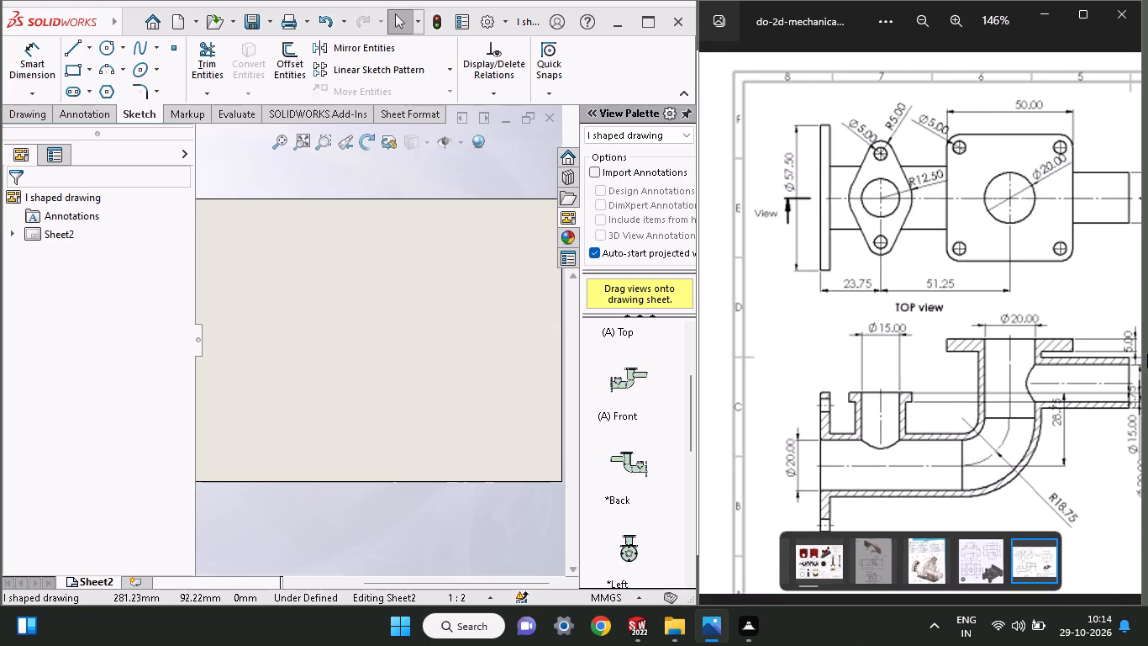
drag(1147, 354, 1123, 362)
drag(619, 384, 619, 384)
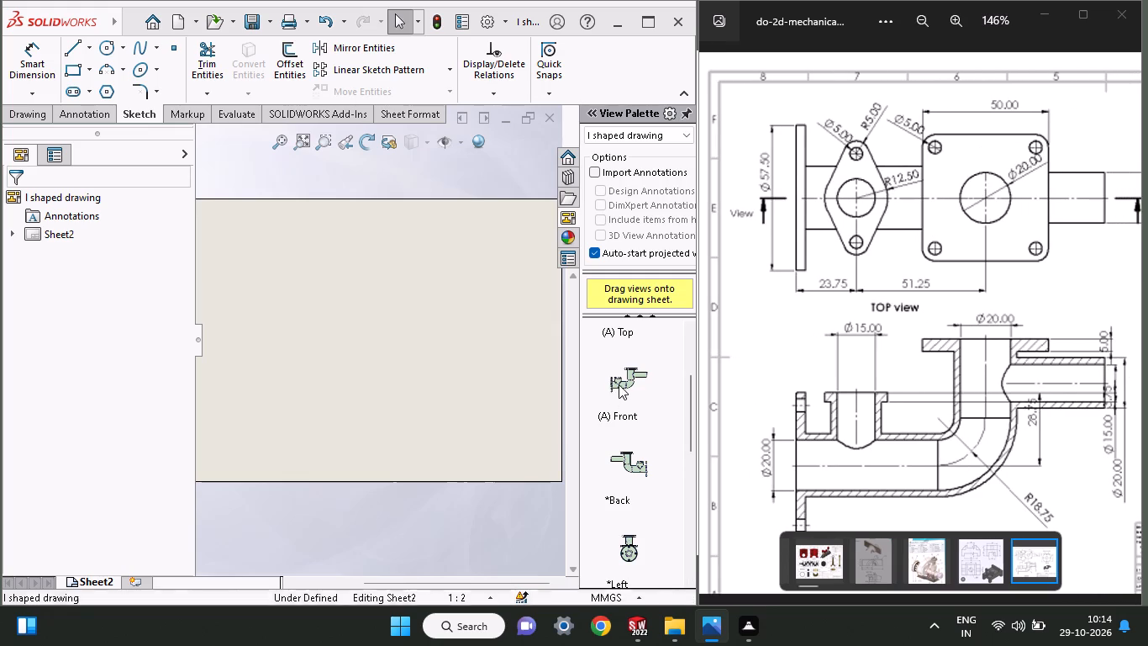
drag(619, 384, 281, 411)
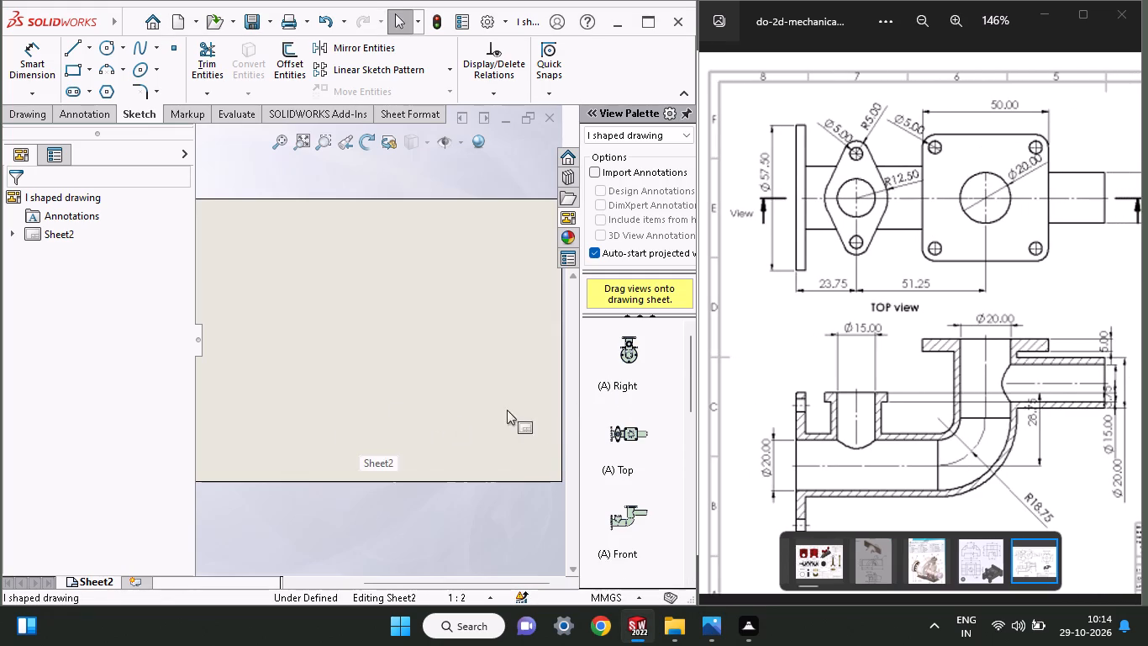
drag(633, 523, 464, 428)
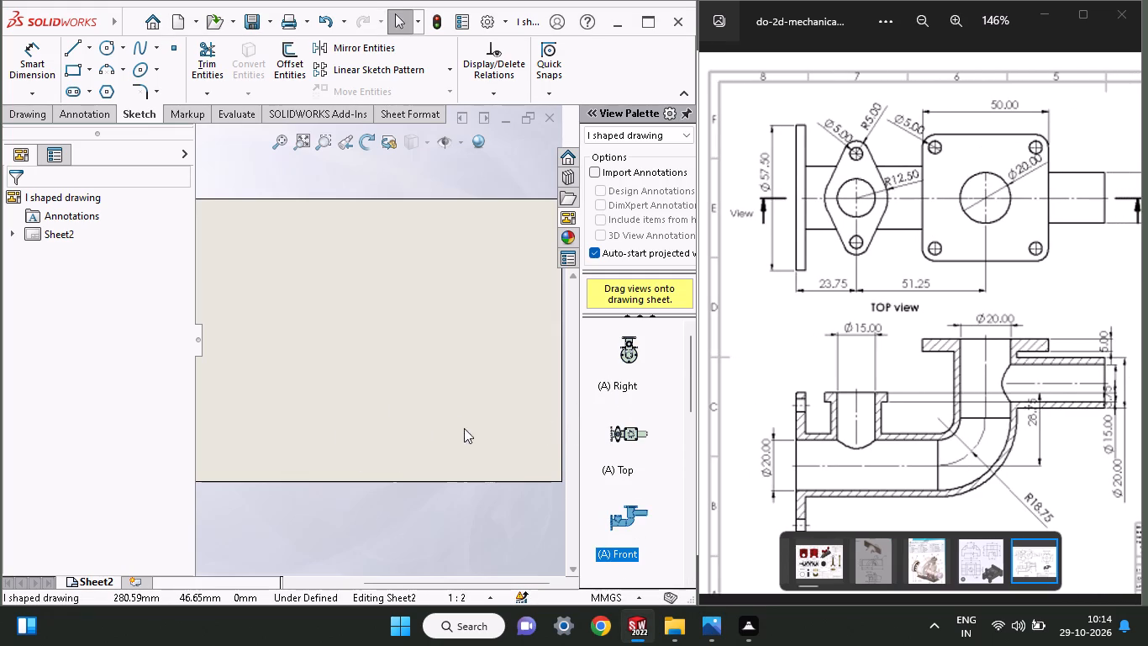
drag(464, 428, 315, 390)
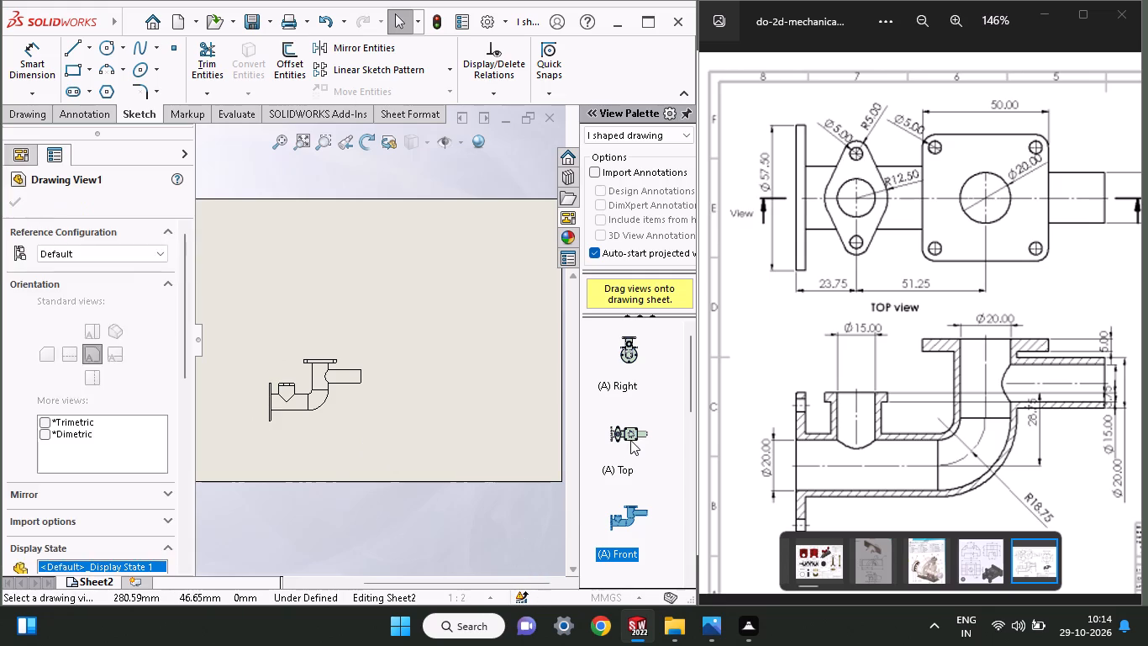
Place the top view directly above the front view, projected from it.
drag(630, 440, 313, 296)
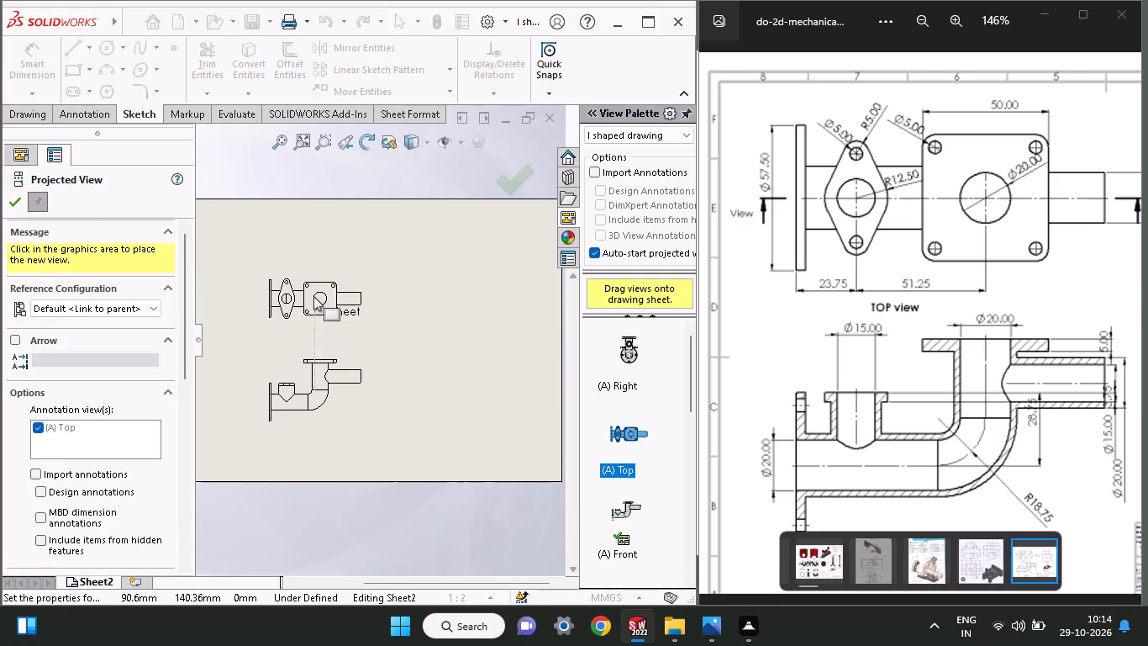
drag(313, 296, 312, 287)
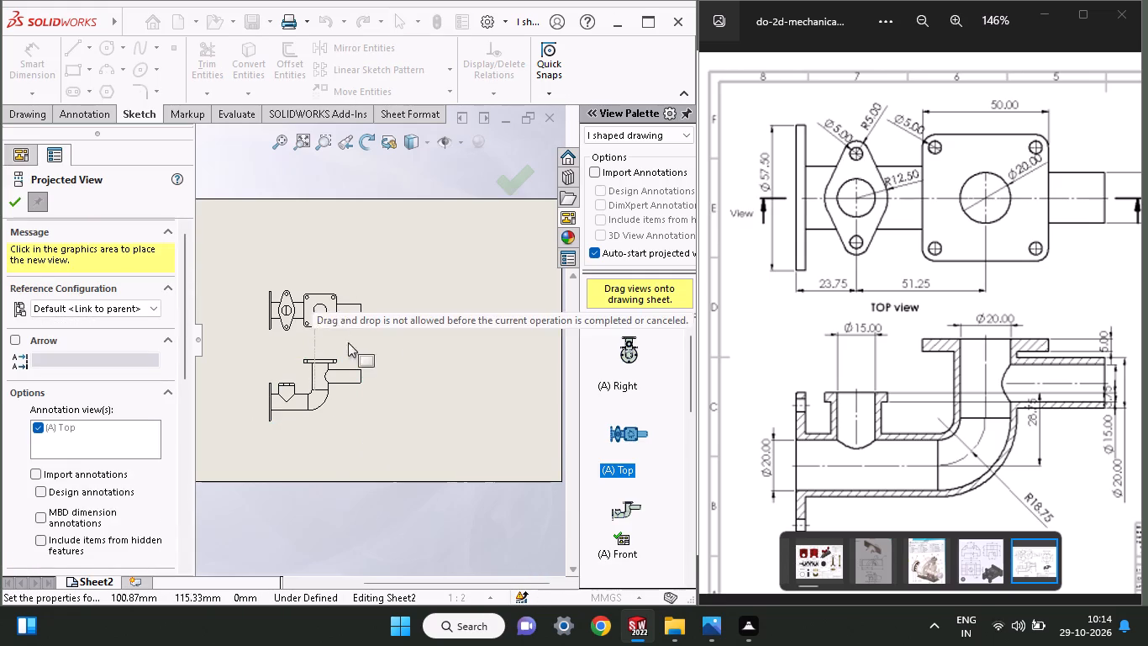
click(310, 271)
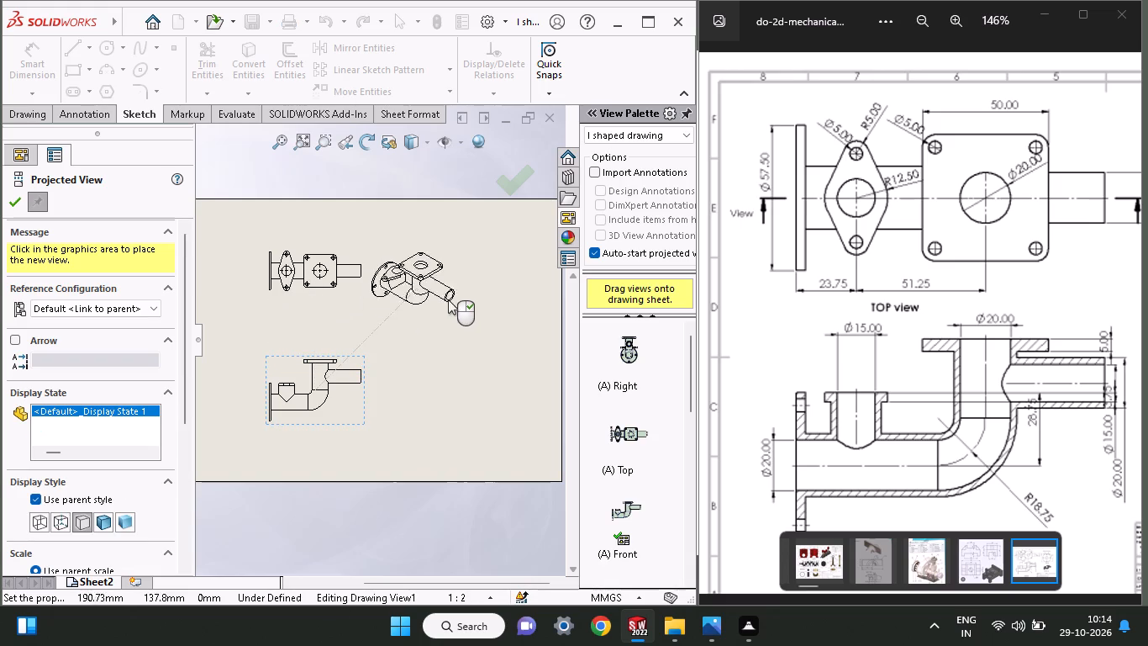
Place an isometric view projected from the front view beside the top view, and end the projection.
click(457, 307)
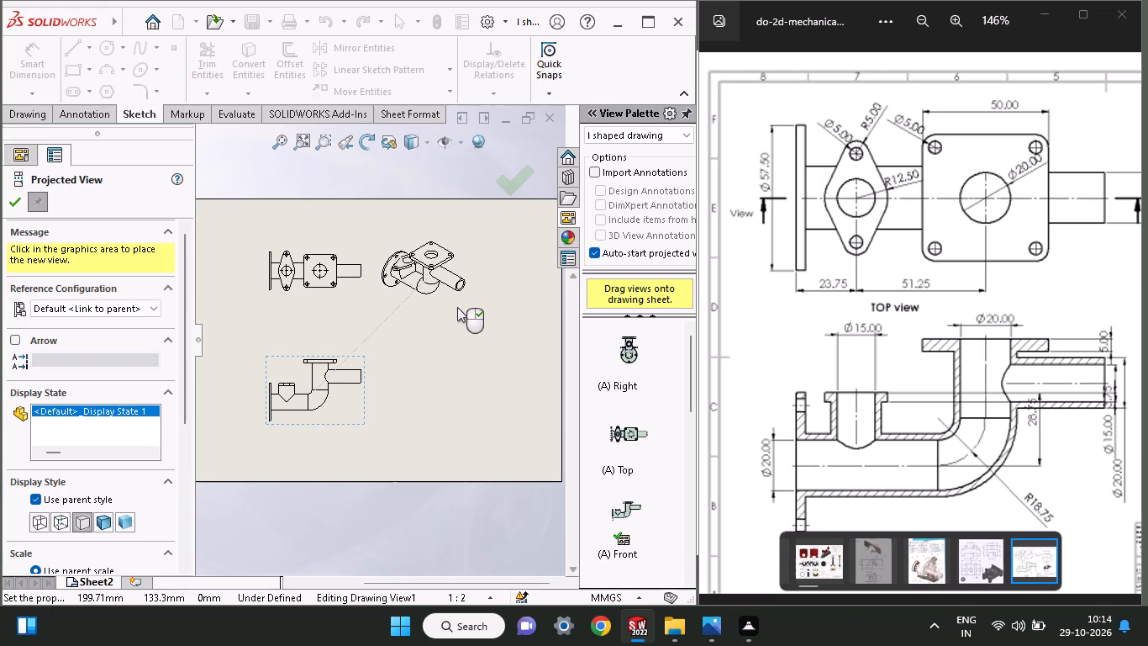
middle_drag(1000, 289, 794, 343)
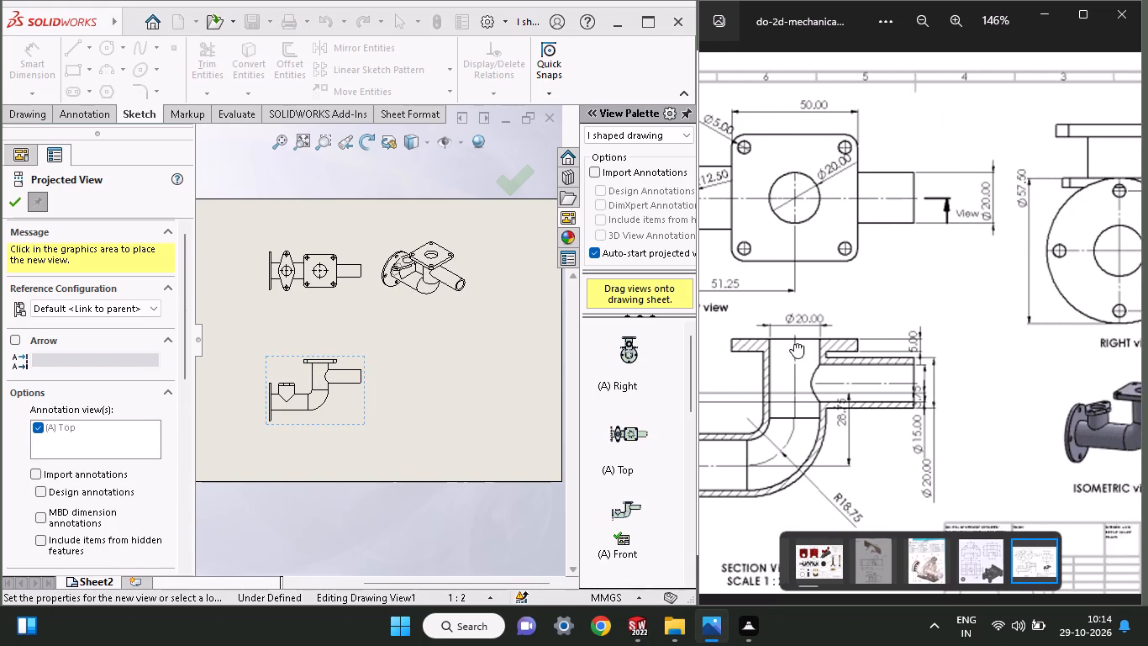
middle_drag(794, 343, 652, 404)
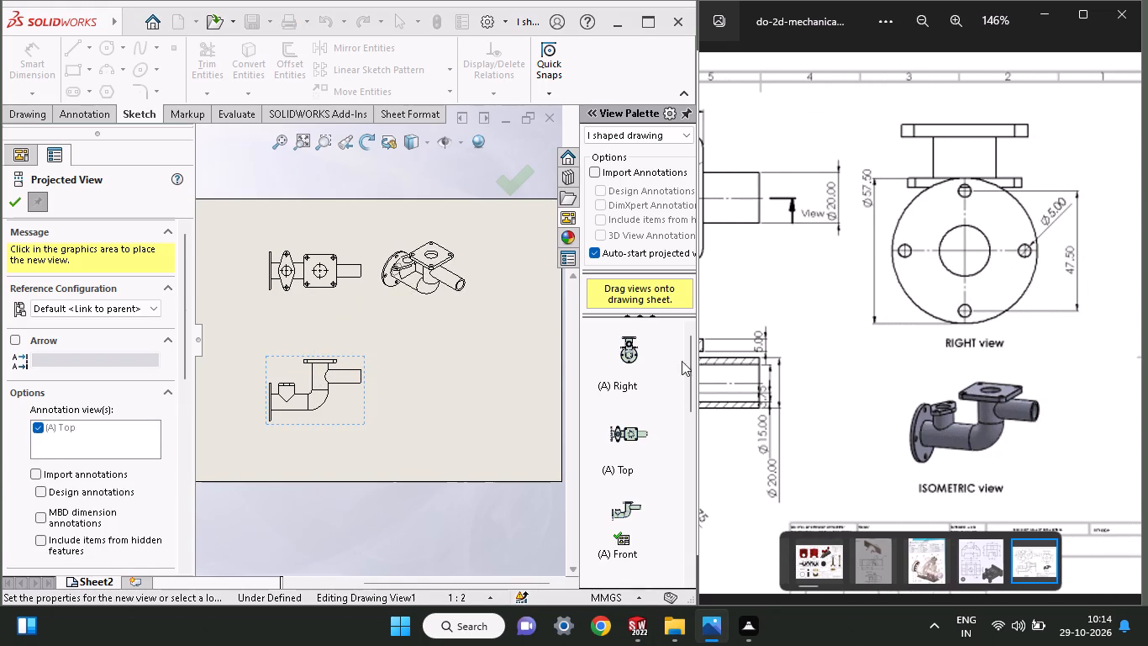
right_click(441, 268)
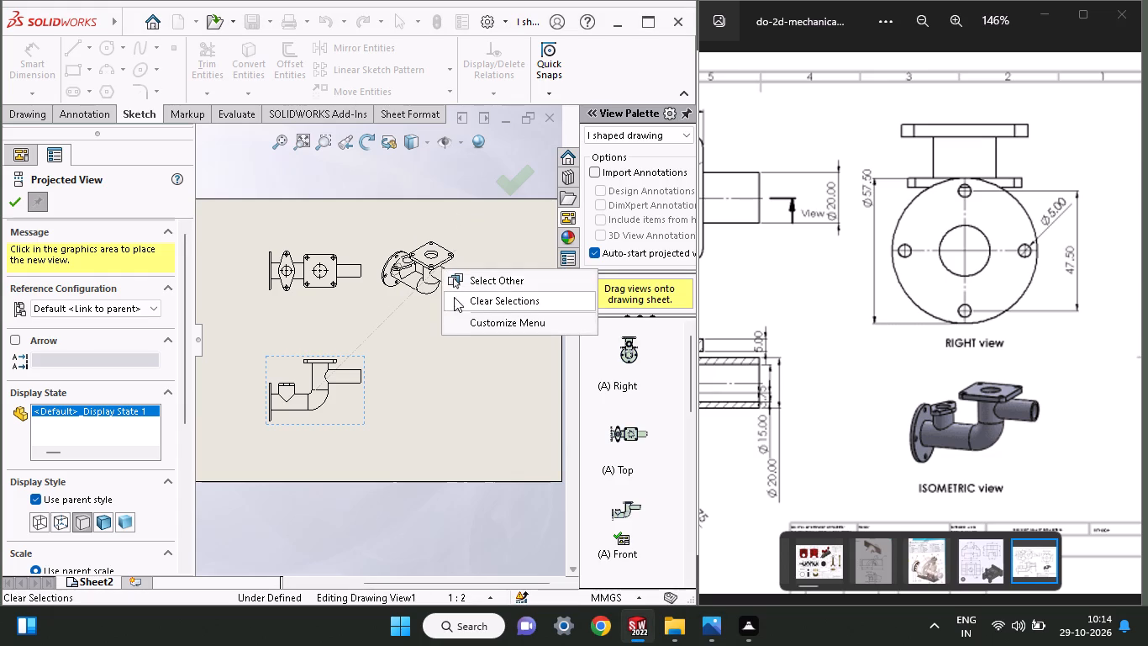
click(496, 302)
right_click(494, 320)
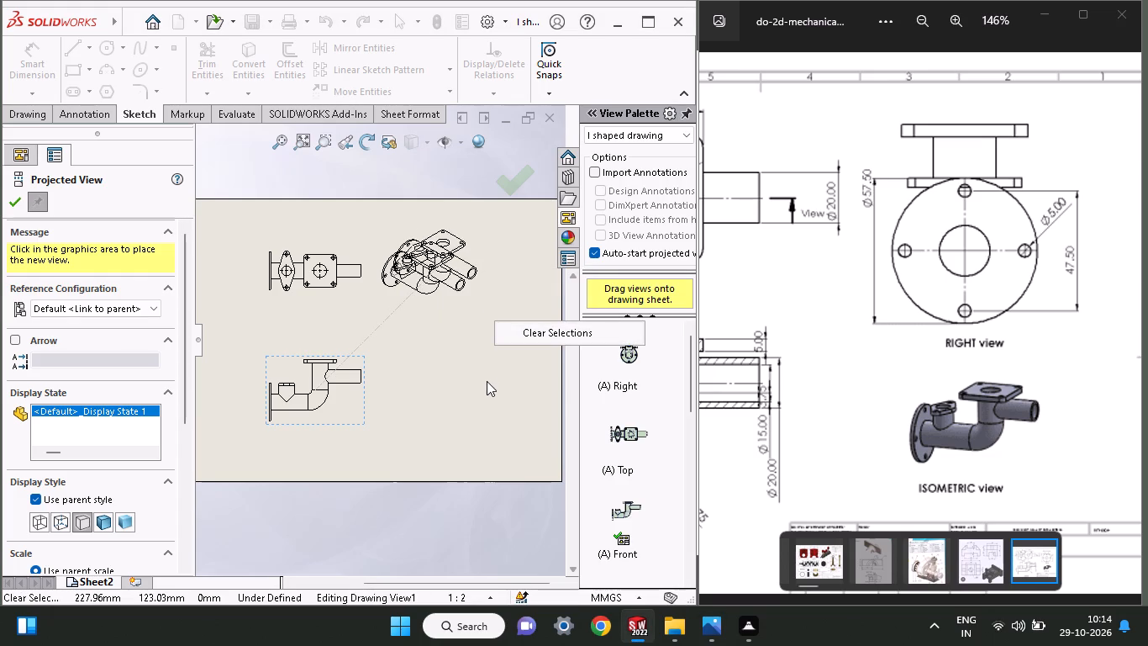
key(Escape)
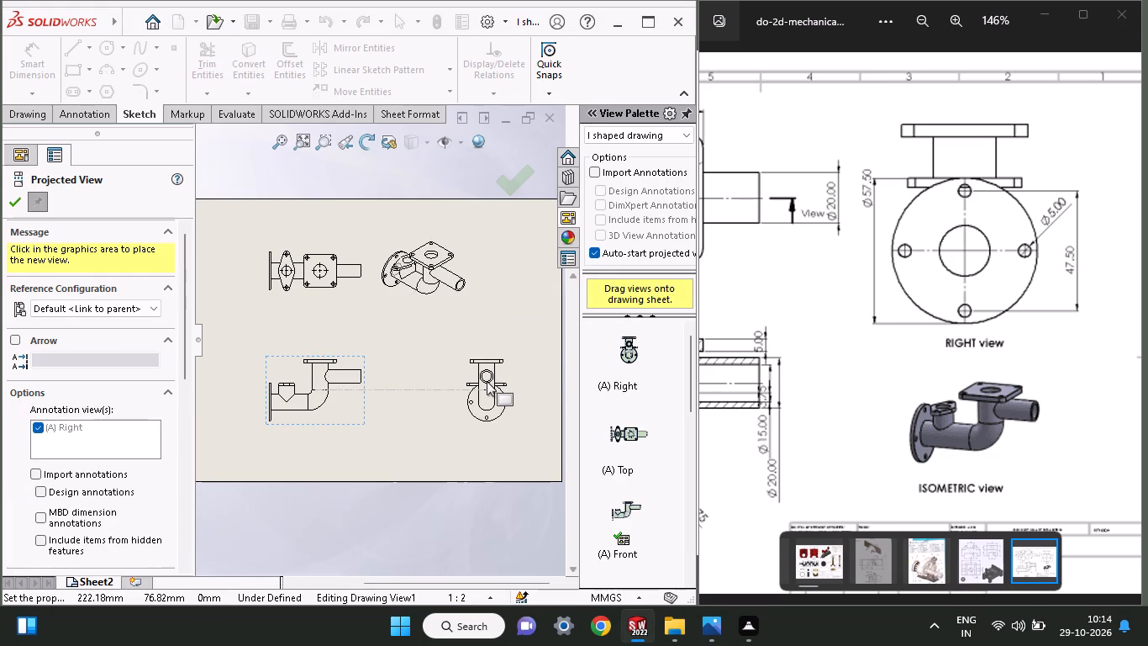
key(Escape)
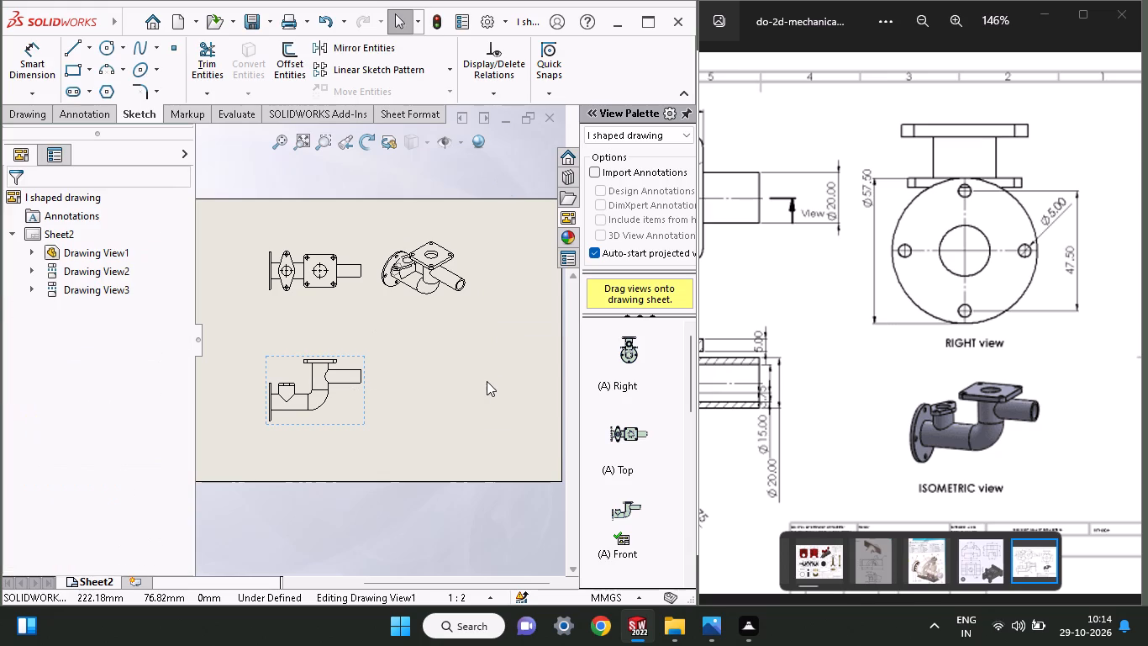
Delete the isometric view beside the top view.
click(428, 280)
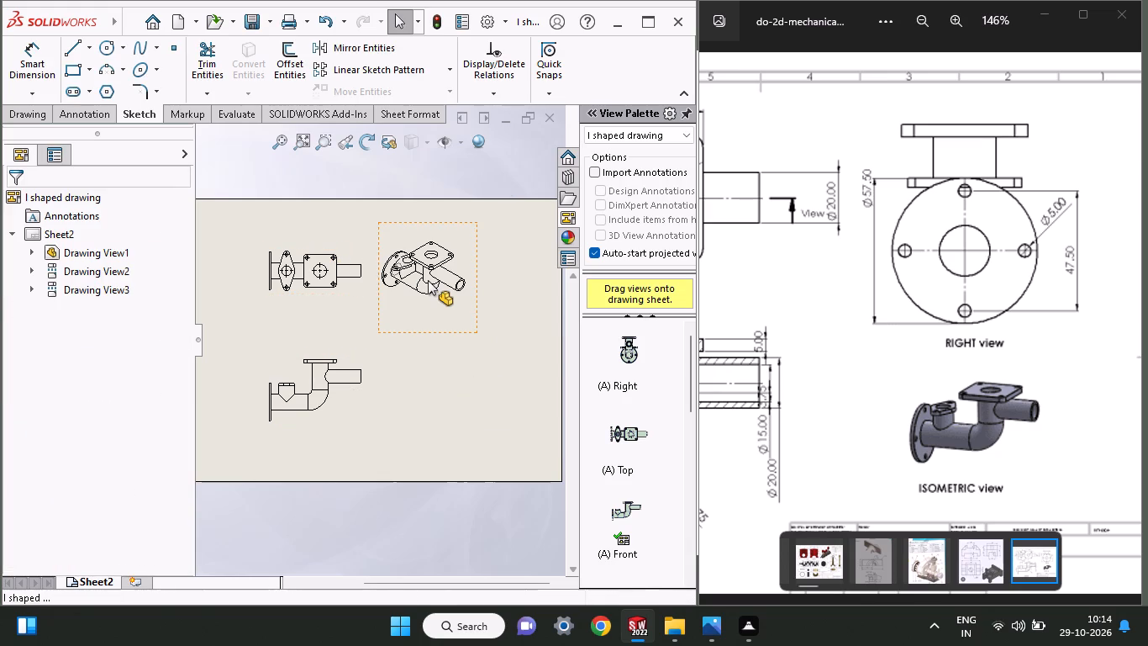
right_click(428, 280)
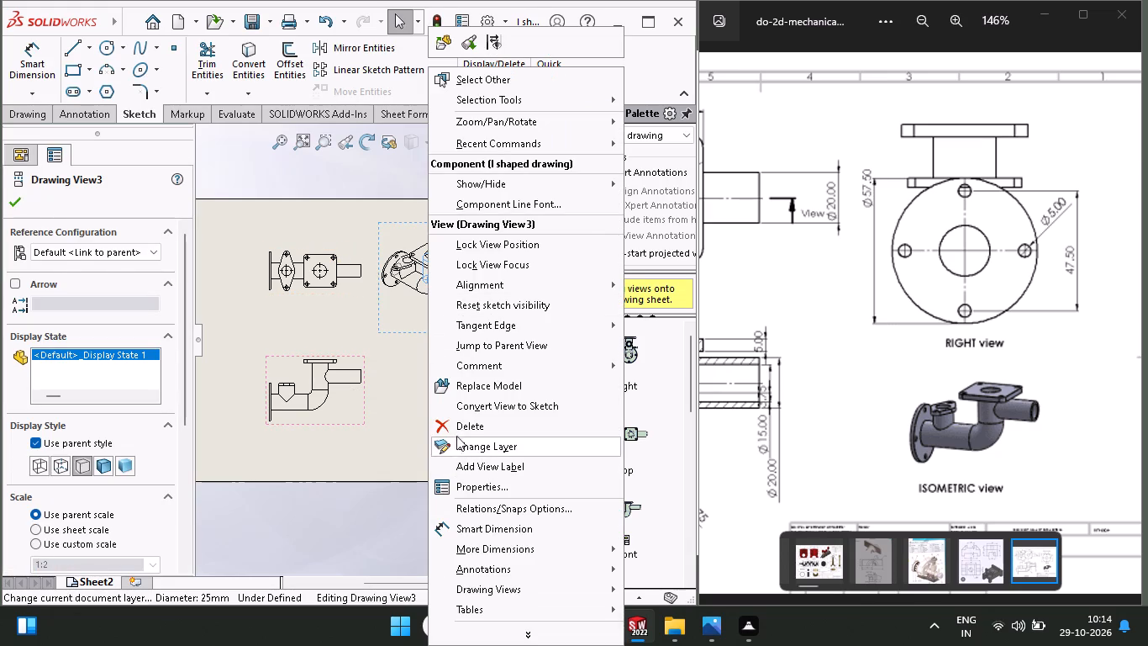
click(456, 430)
Place the fitting's right view in the sheet's upper-right area, beside the top view.
drag(627, 363, 470, 395)
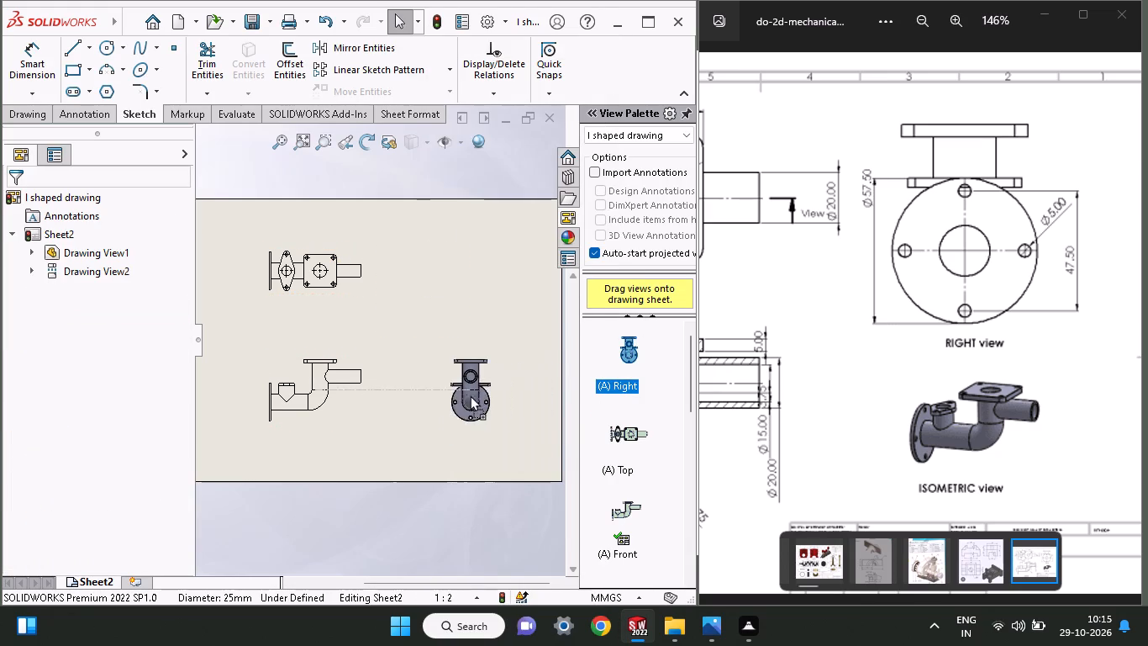
drag(470, 395, 464, 278)
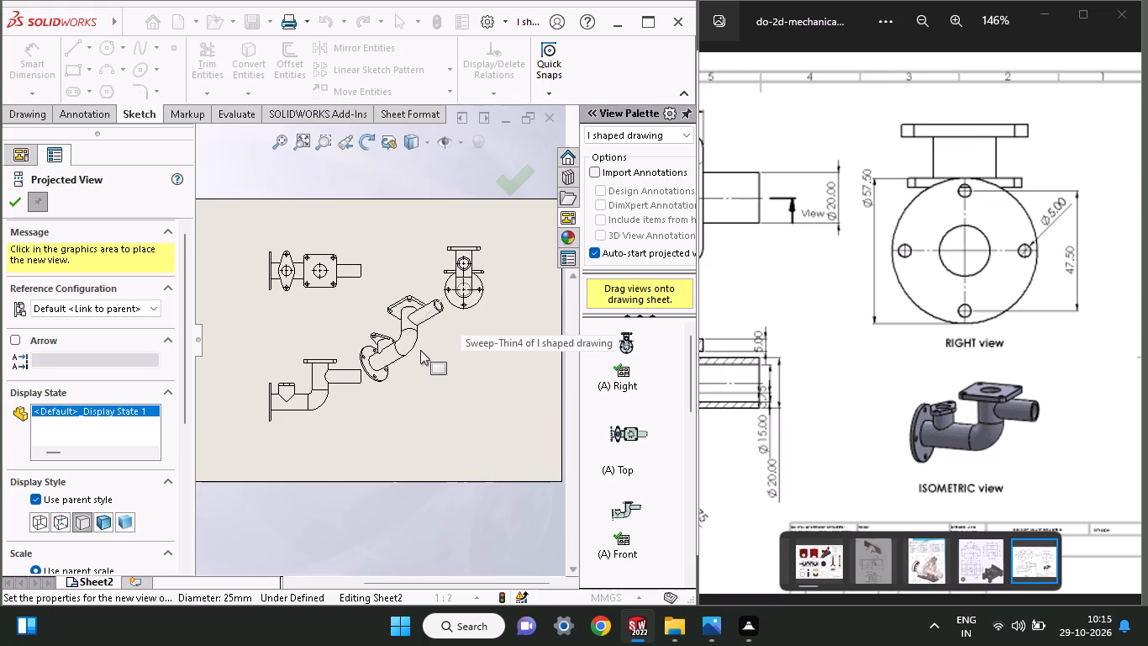
Place a pictorial view projected from the right view, diagonally below it towards the front view.
click(420, 350)
drag(390, 334, 446, 368)
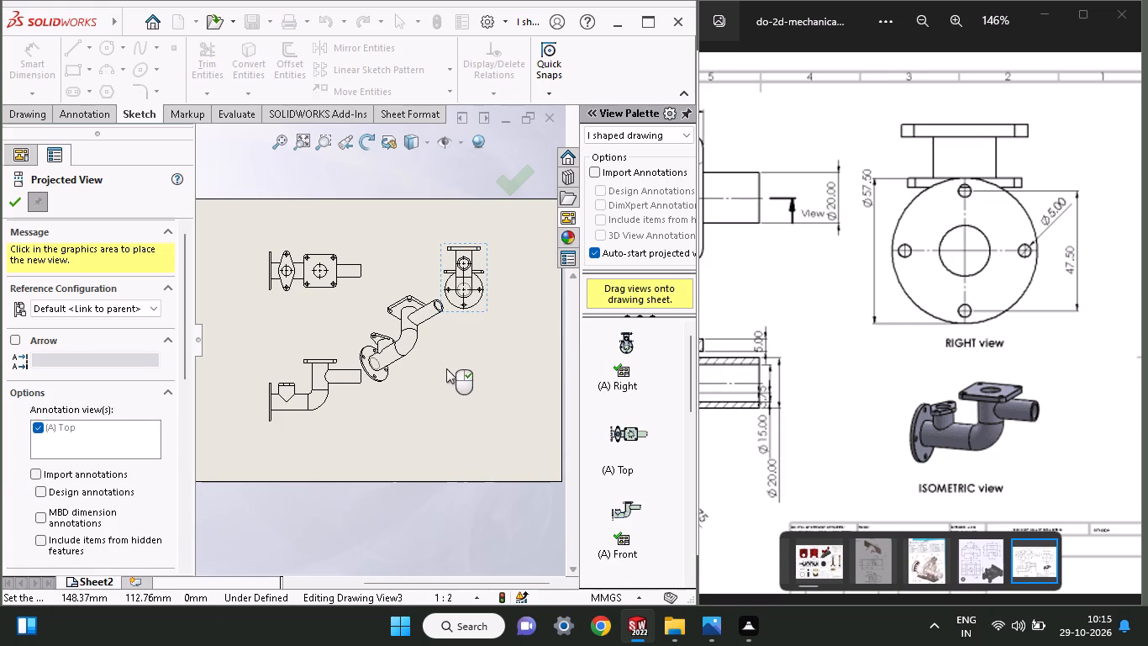
drag(446, 368, 464, 384)
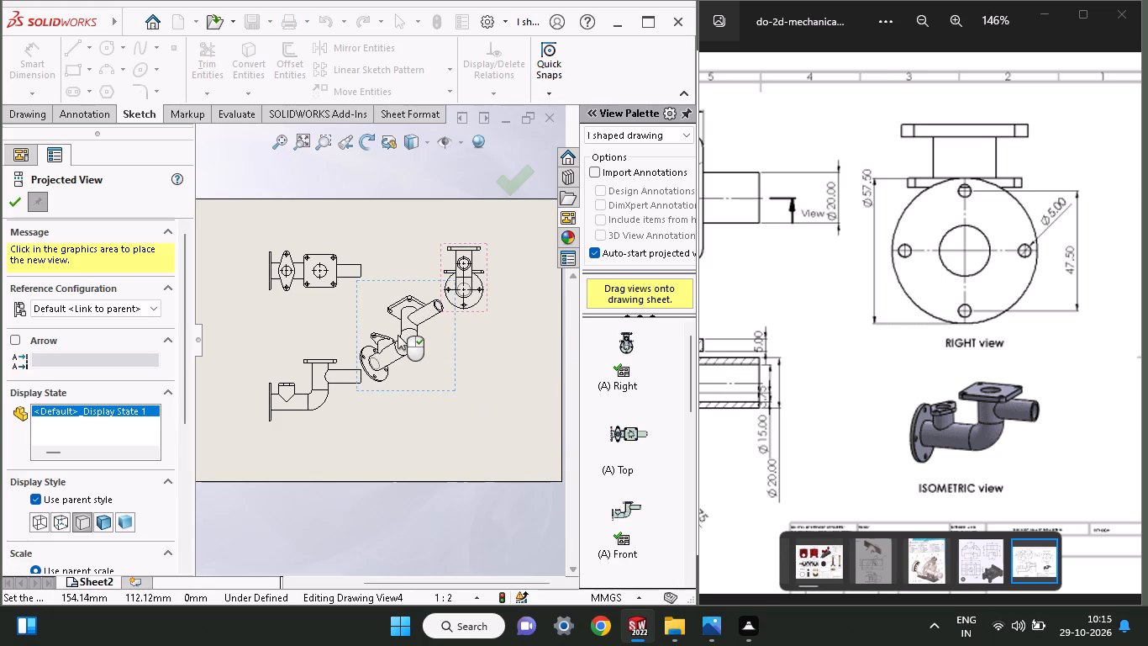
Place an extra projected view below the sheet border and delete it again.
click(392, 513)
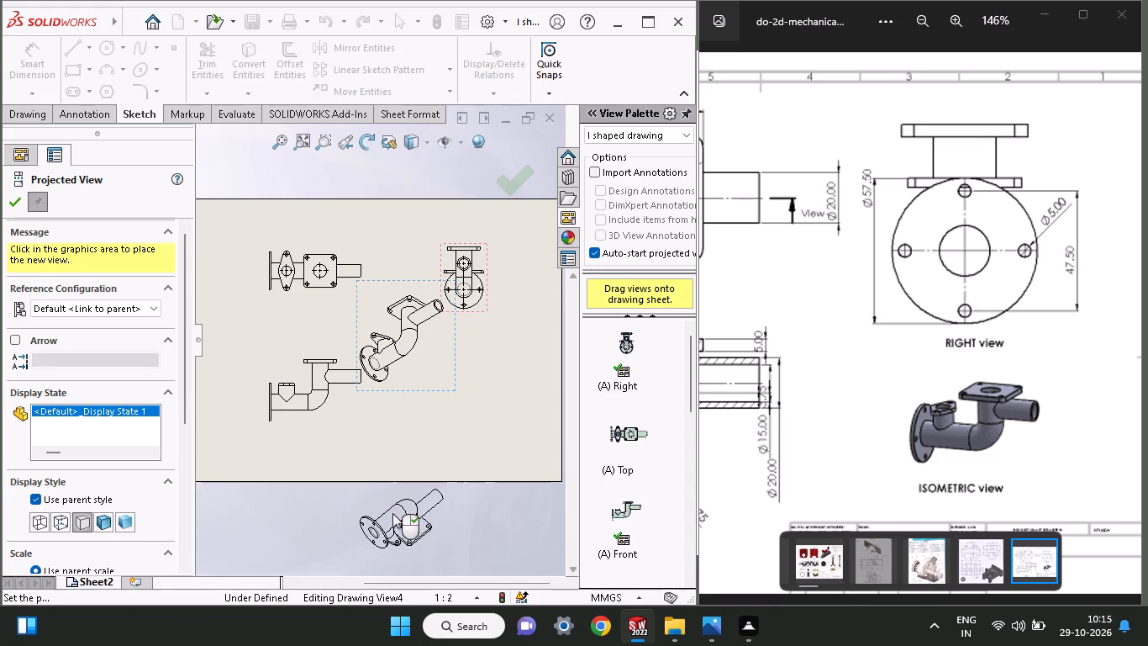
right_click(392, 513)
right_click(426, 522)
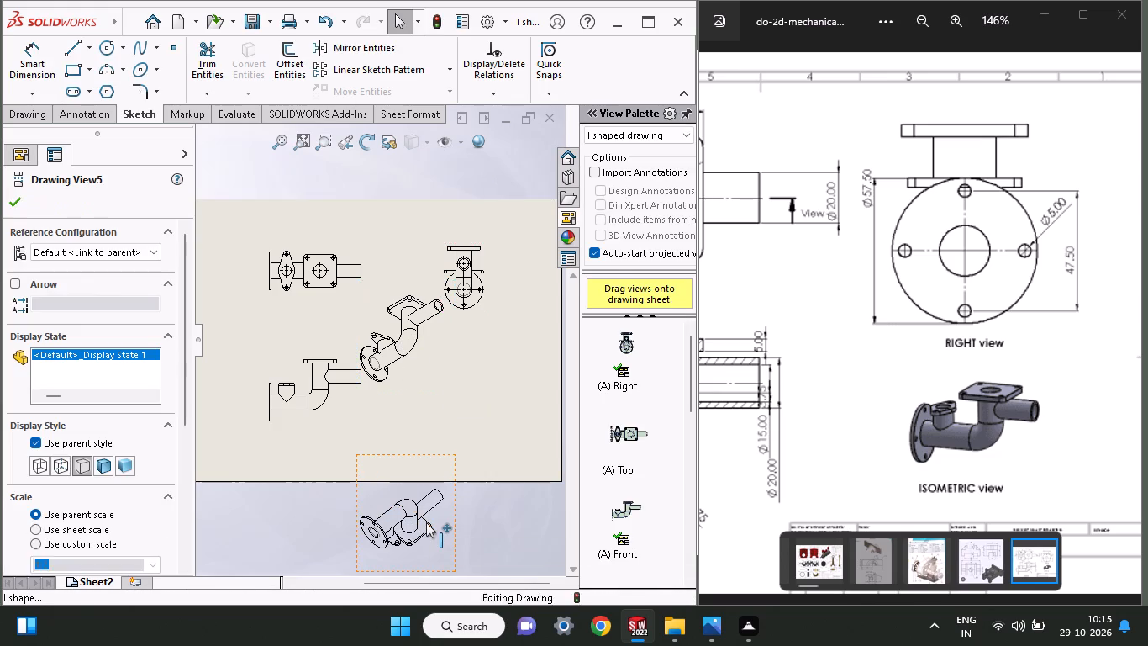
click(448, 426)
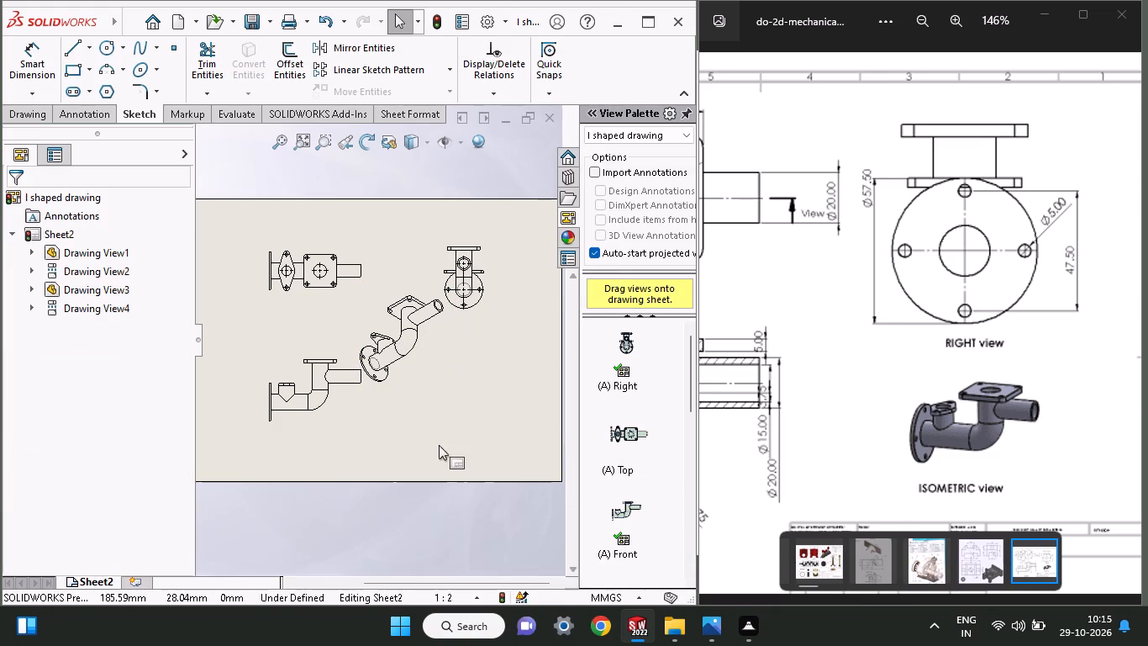
Move the pictorial view to the sheet's lower-right area, below the right view.
drag(453, 389, 471, 410)
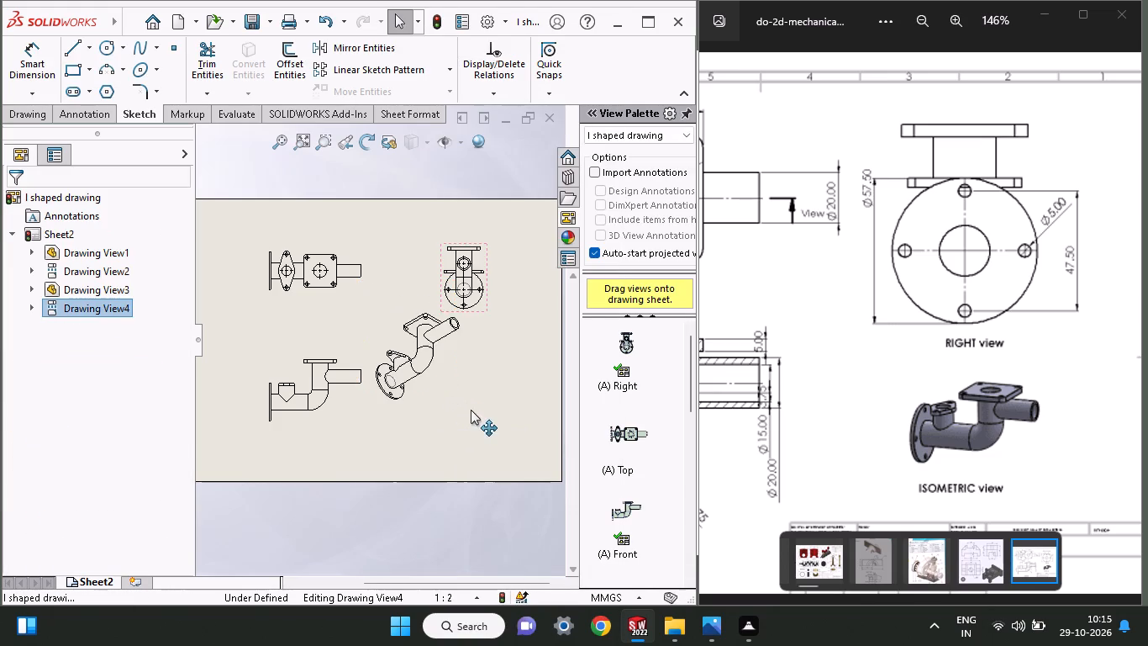
drag(471, 410, 497, 436)
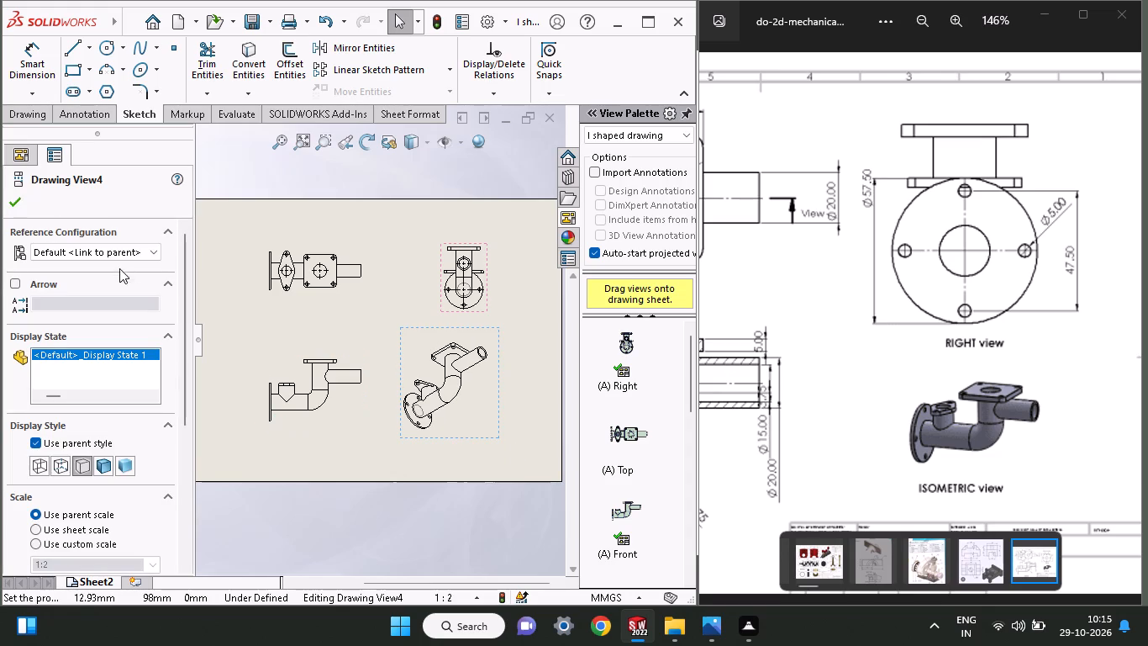
click(12, 202)
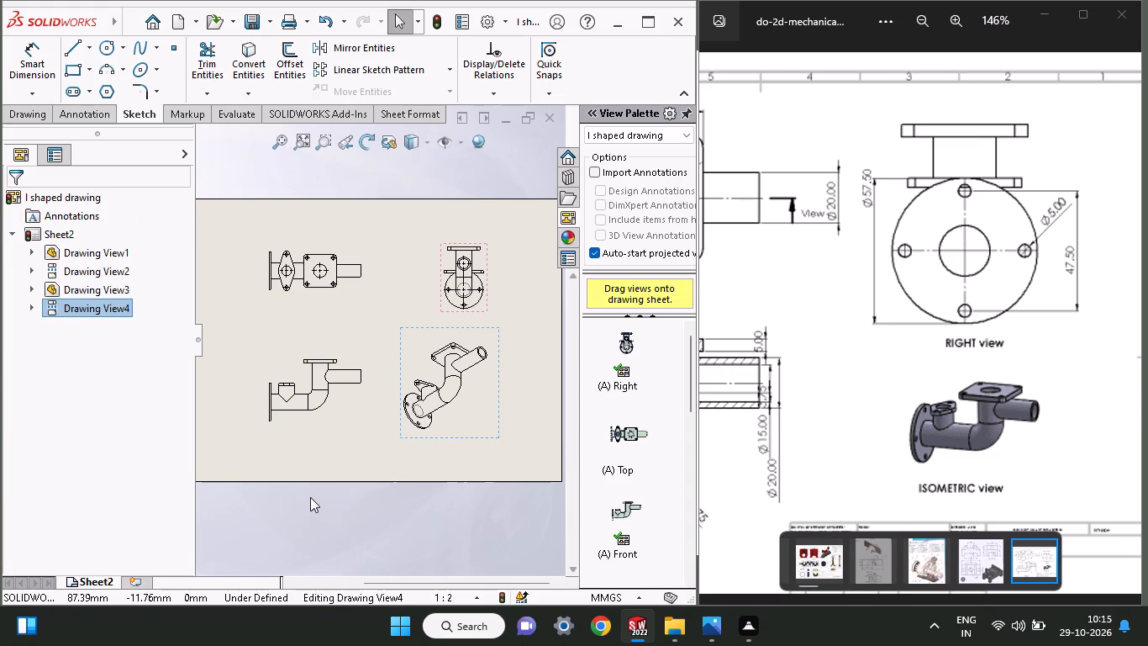
Check the fitting's reference drawing, then browse the reference images to the green multi-branch pipe body with section A-A.
drag(803, 381, 1119, 363)
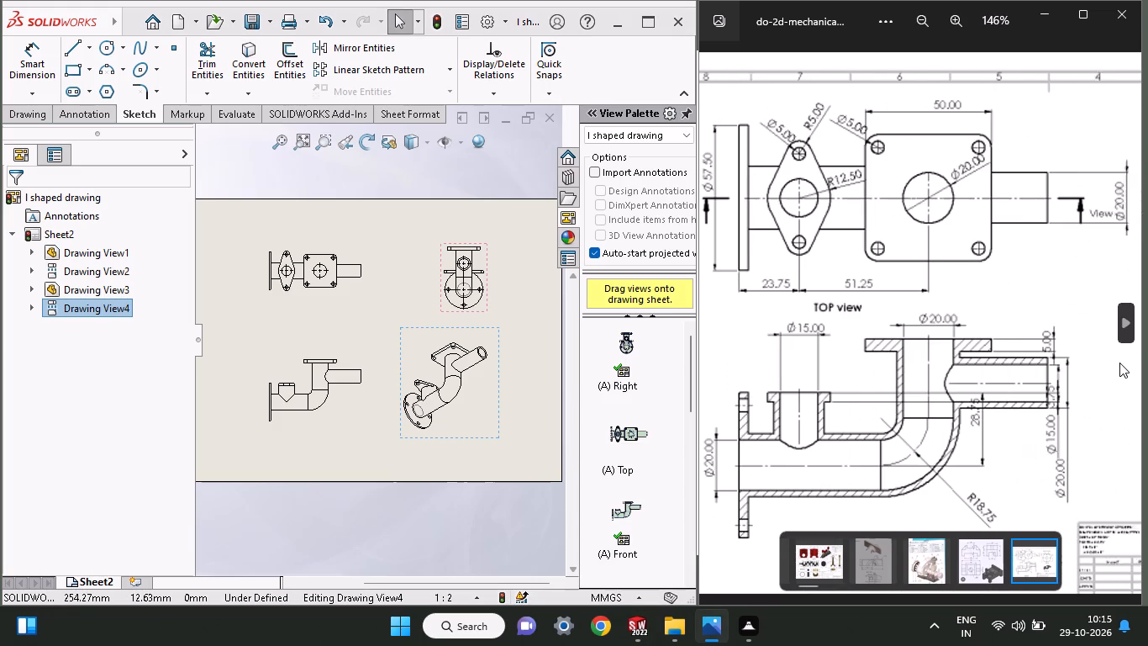
drag(1119, 363, 1120, 363)
drag(1120, 363, 1045, 401)
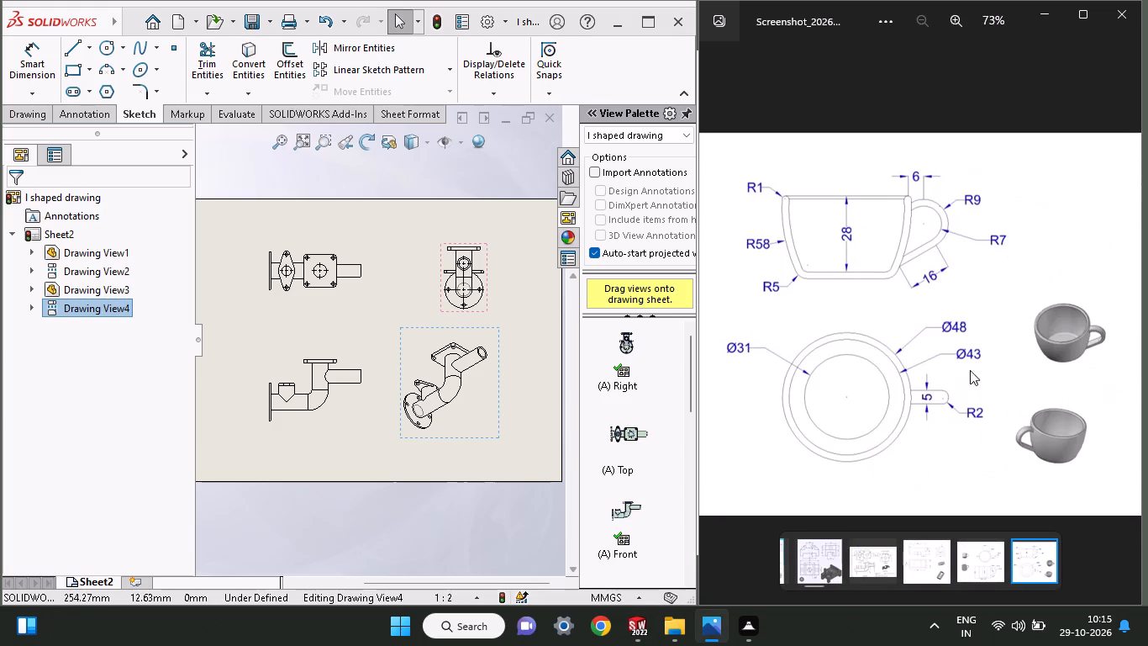
triple_click(707, 334)
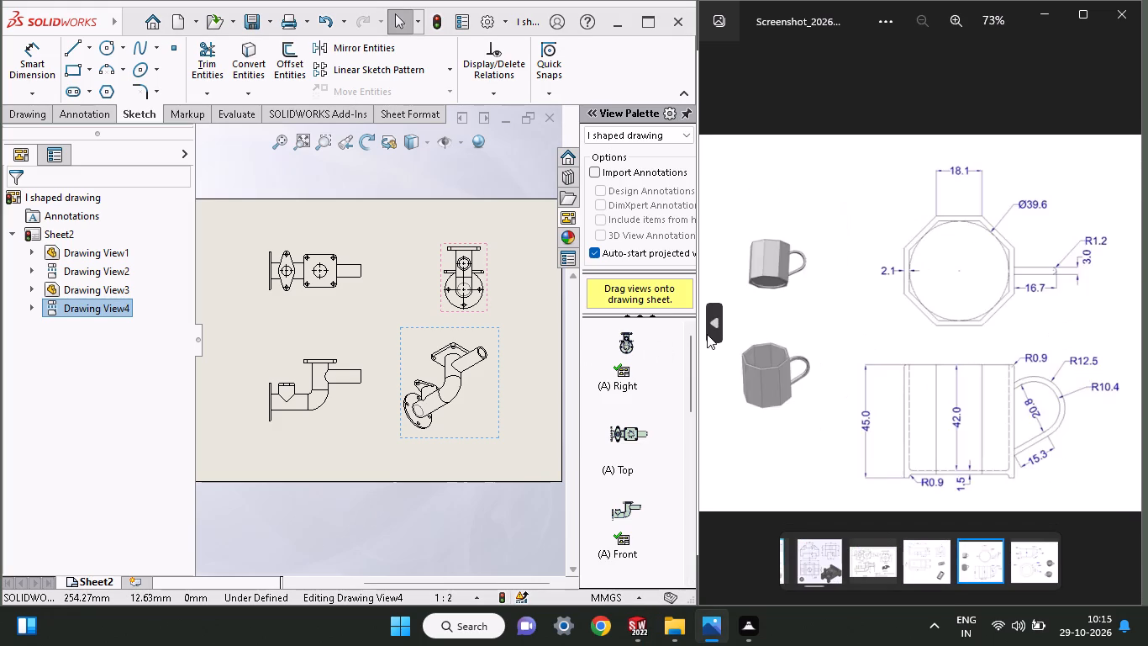
triple_click(707, 334)
triple_click(707, 334)
triple_click(707, 334)
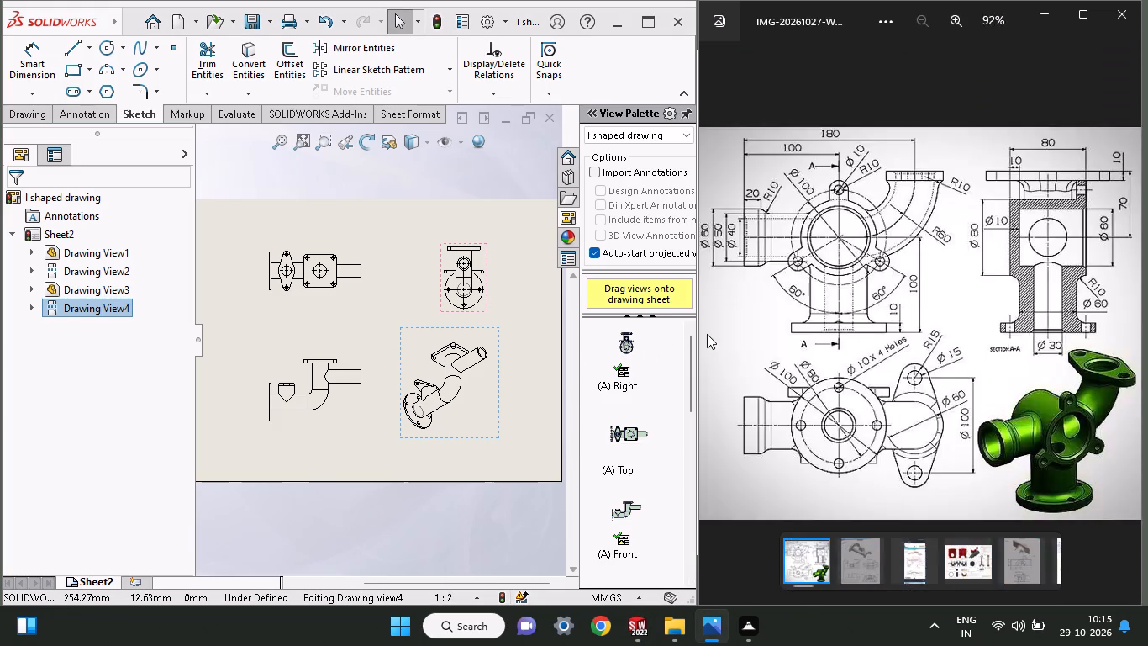
click(707, 334)
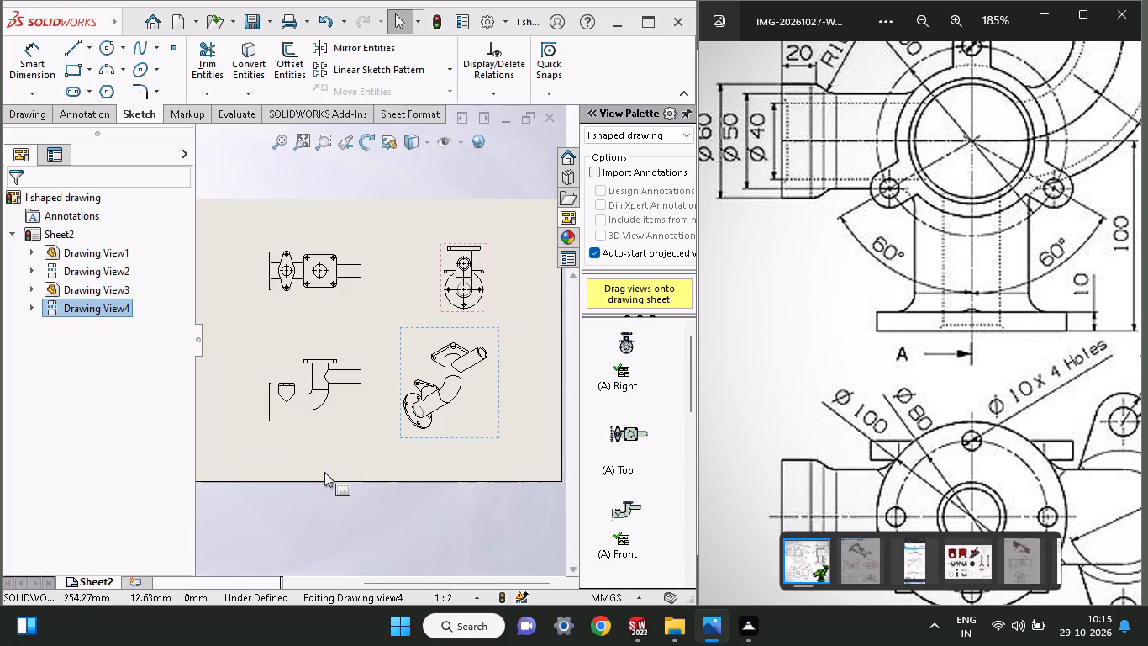
Save the drawing sheet as a PDF named "I shaped drawing" in Documents, replacing the existing file.
double_click(261, 16)
click(267, 15)
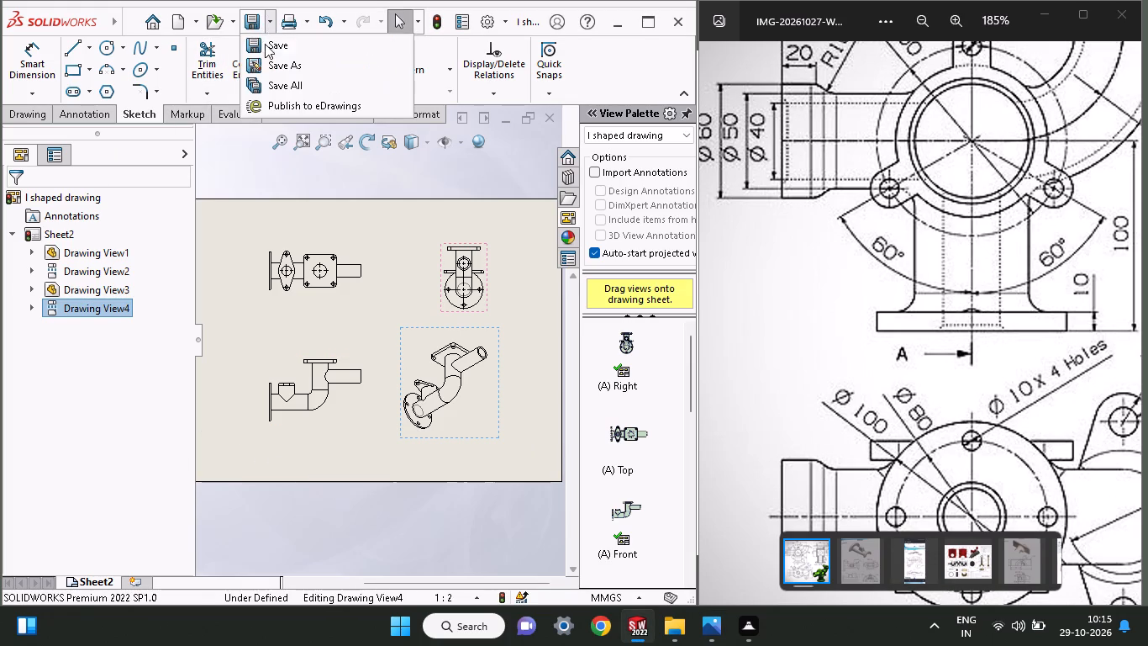
click(262, 60)
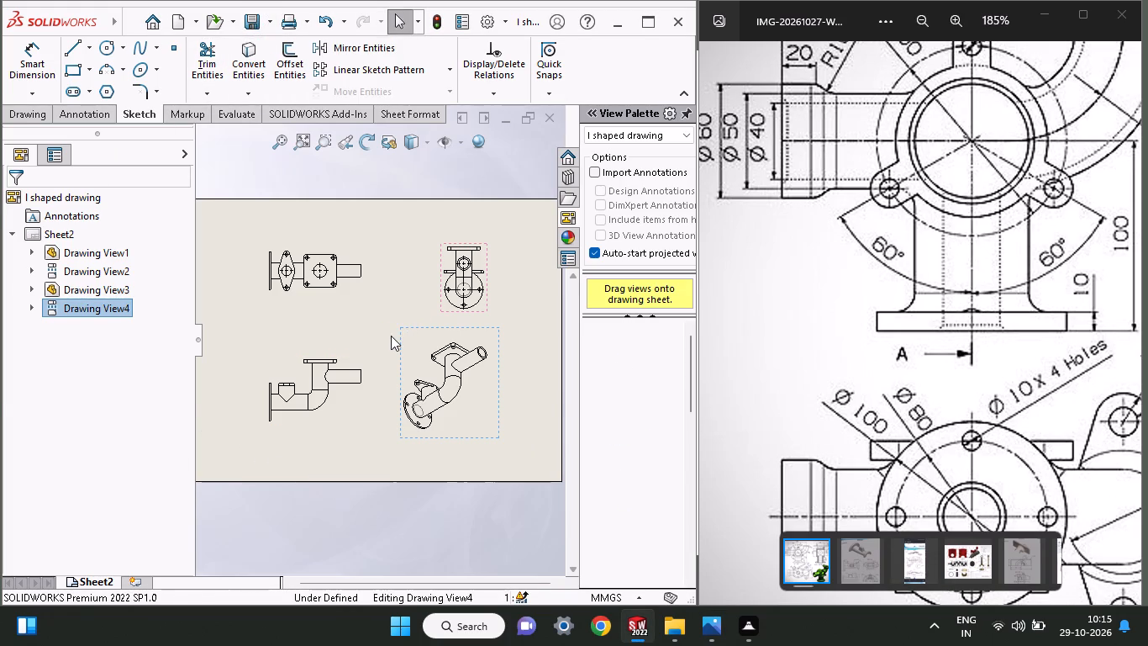
click(304, 247)
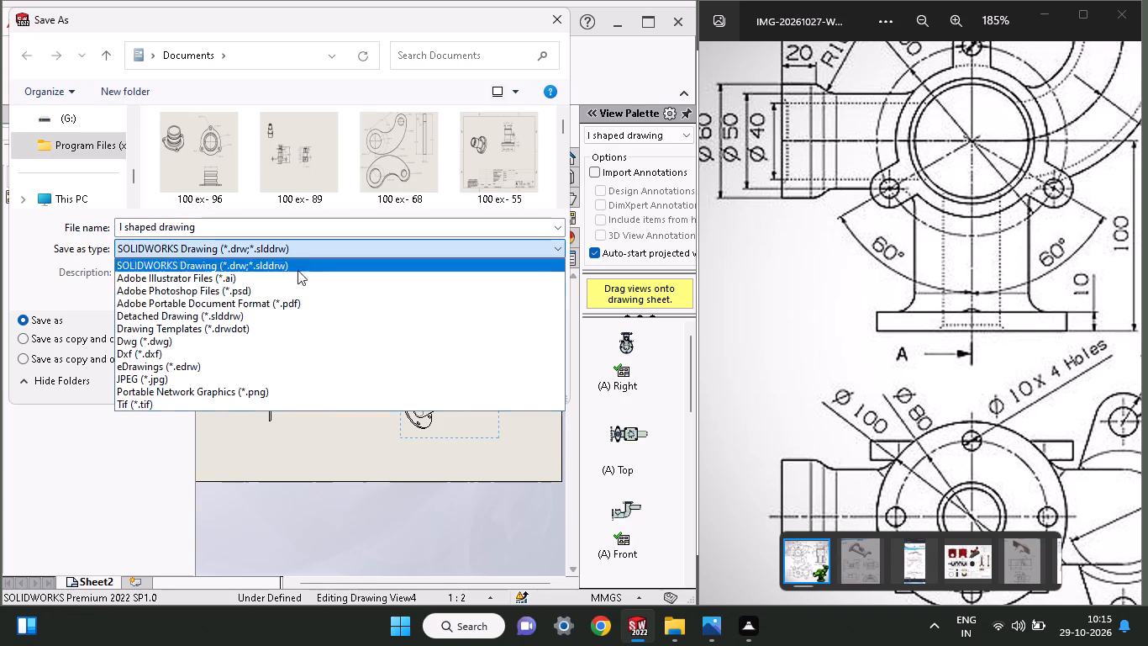
click(271, 307)
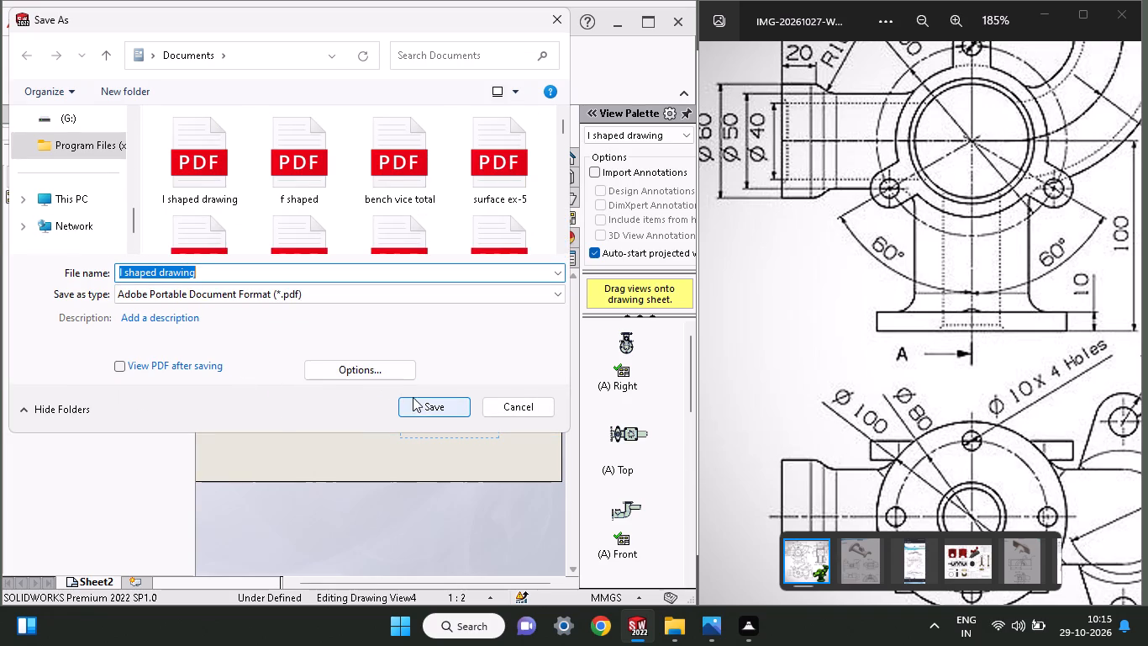
click(416, 399)
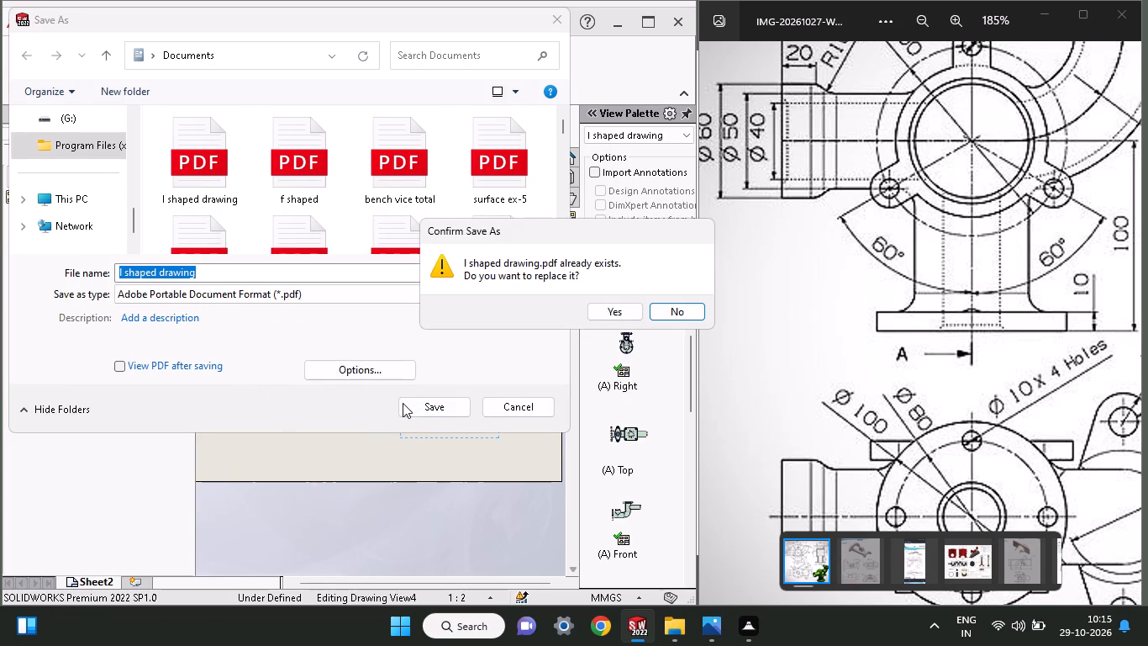
click(602, 304)
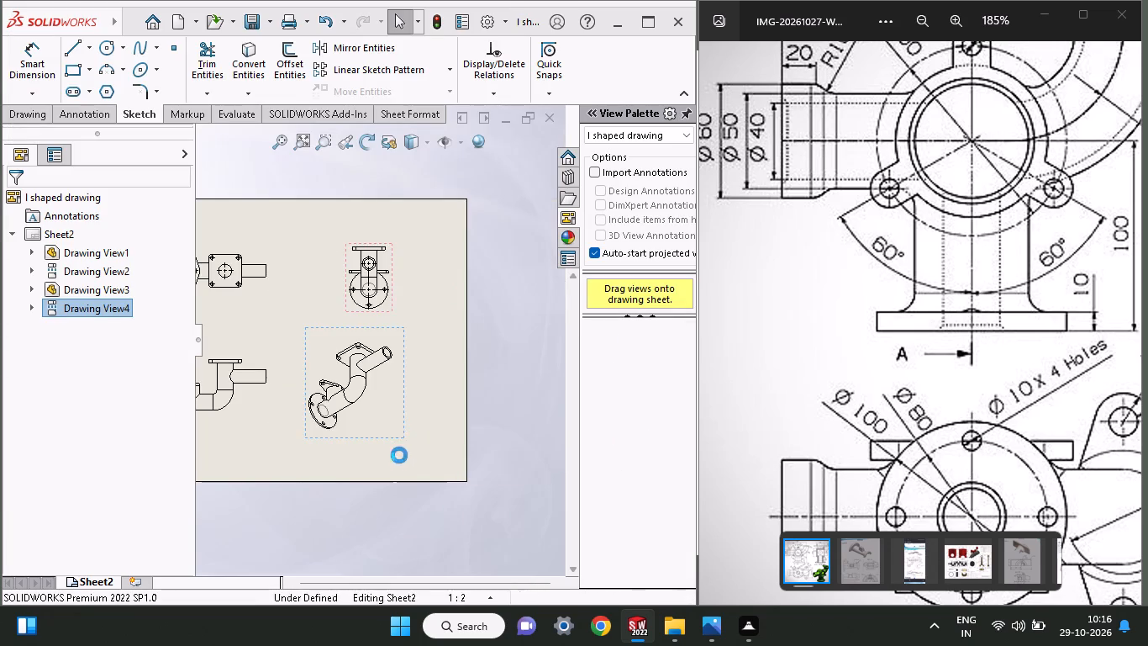